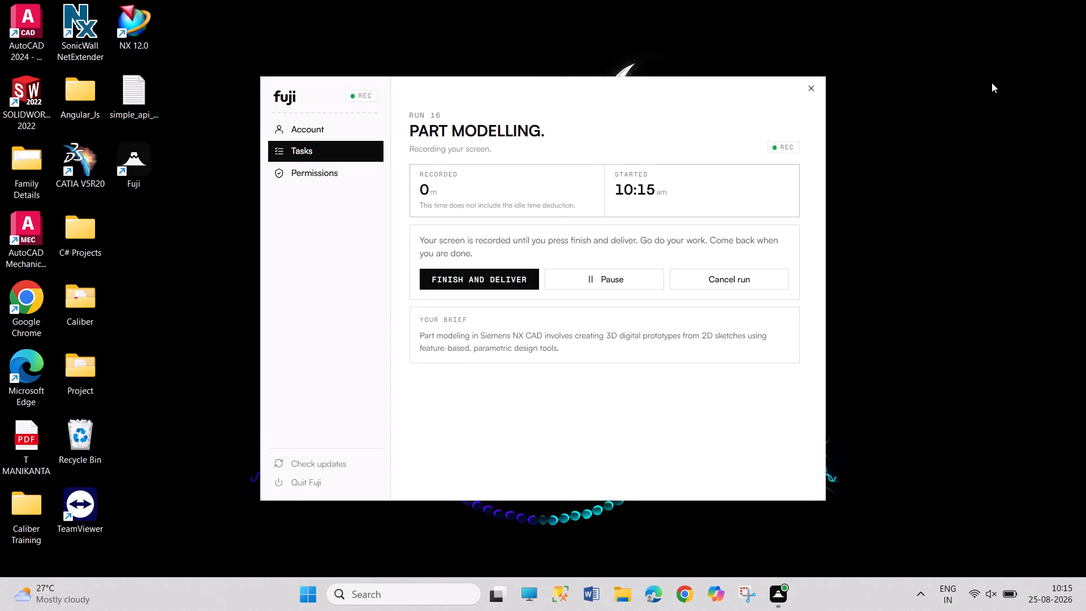
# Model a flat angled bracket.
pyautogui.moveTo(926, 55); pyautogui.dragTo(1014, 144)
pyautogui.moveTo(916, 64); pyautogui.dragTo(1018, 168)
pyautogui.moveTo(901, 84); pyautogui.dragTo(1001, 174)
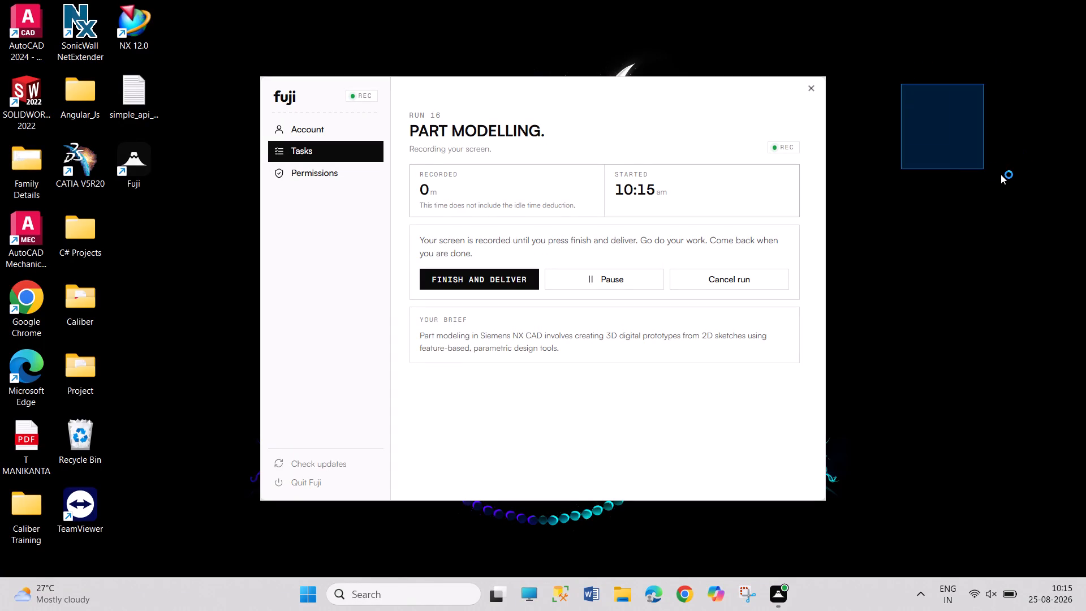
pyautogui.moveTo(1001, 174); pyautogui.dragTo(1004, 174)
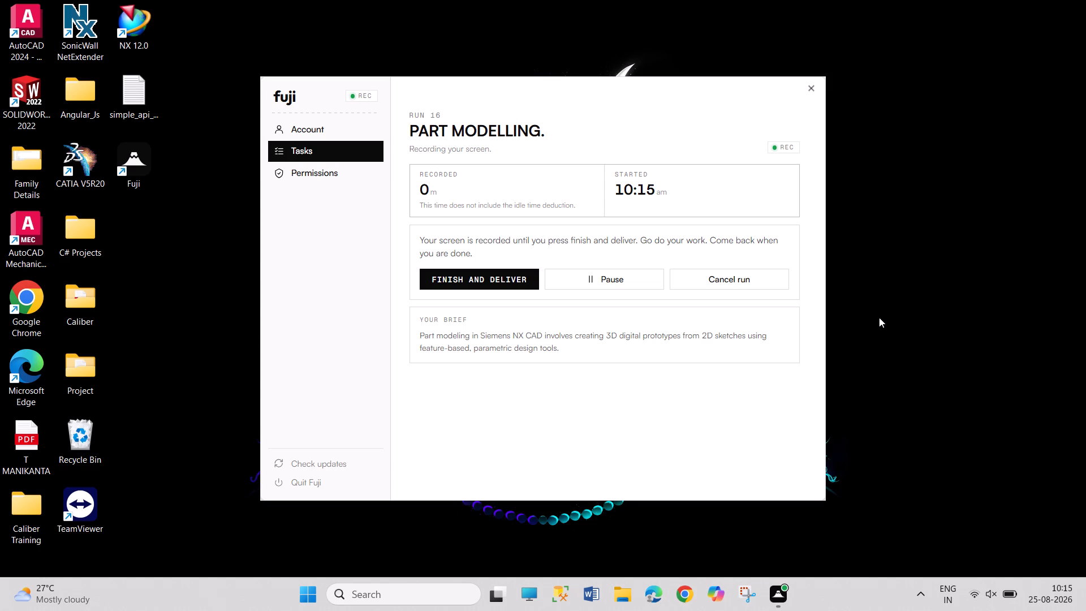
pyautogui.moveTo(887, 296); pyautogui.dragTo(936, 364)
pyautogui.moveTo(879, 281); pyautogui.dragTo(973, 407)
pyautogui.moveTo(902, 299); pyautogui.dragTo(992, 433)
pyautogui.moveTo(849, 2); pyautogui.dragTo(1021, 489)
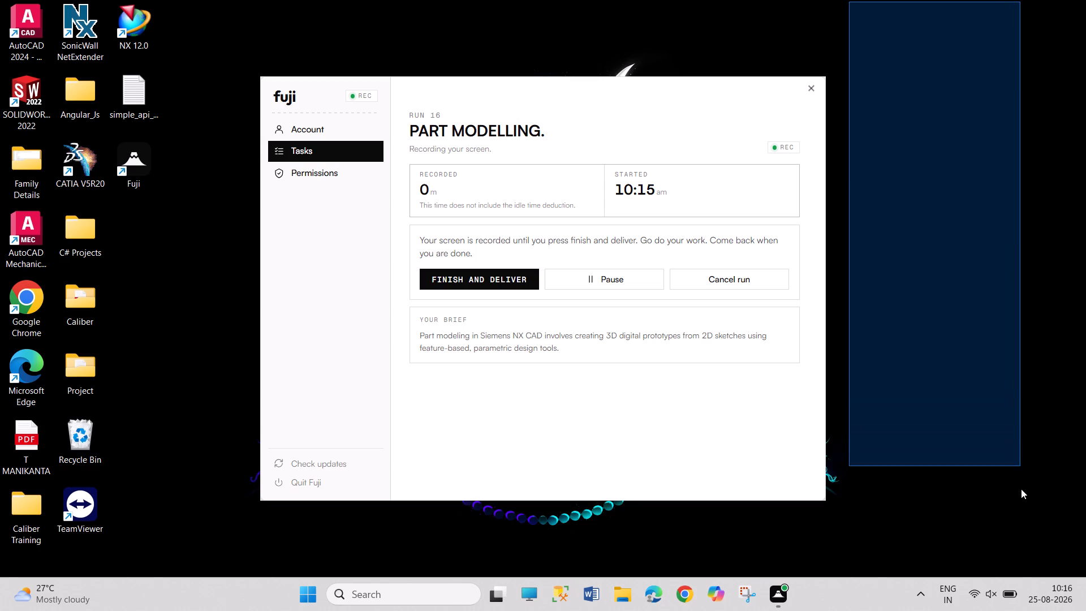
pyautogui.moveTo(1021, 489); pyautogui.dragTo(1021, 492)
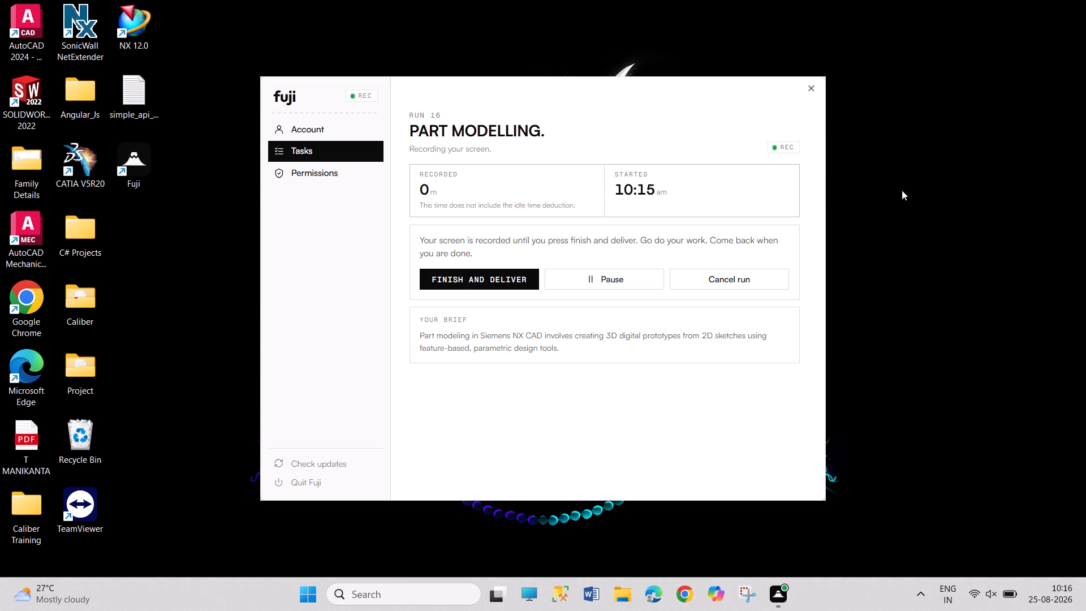
# Launch NX 12.0 from its desktop shortcut.
pyautogui.rightClick(143, 11)
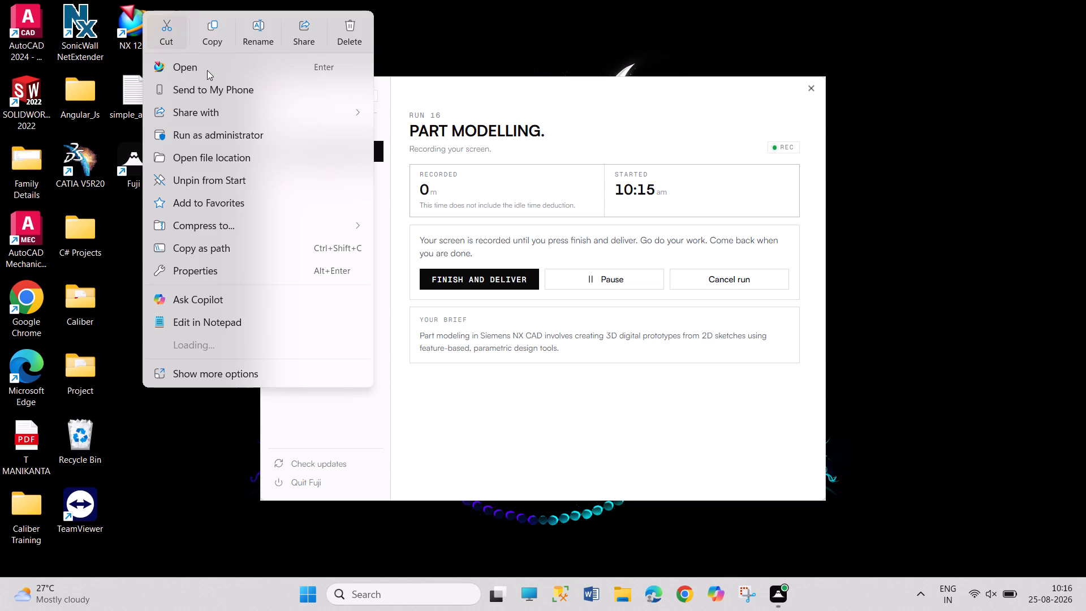
pyautogui.click(207, 70)
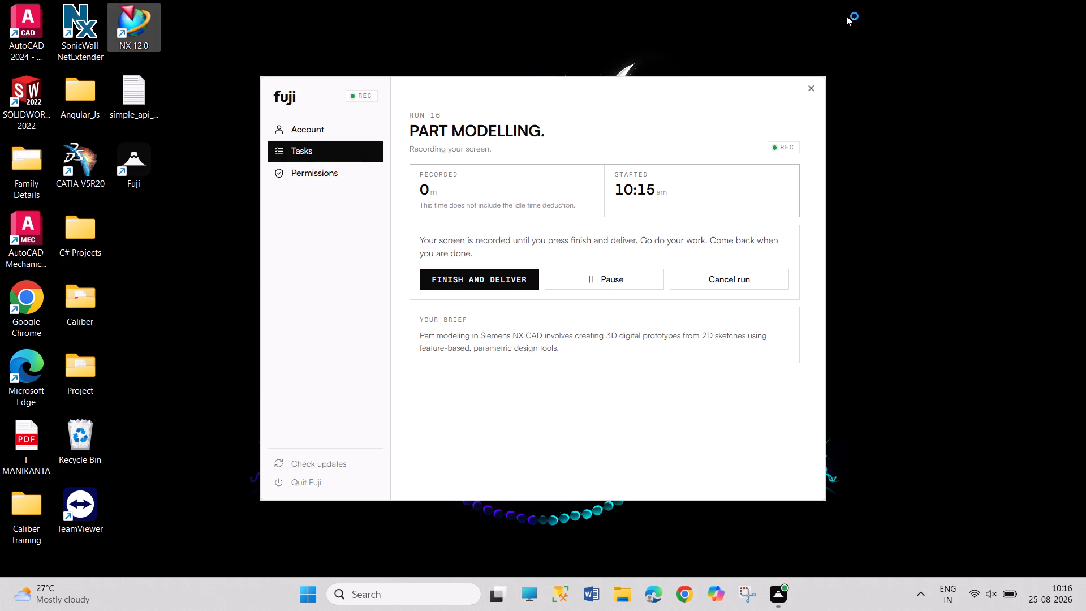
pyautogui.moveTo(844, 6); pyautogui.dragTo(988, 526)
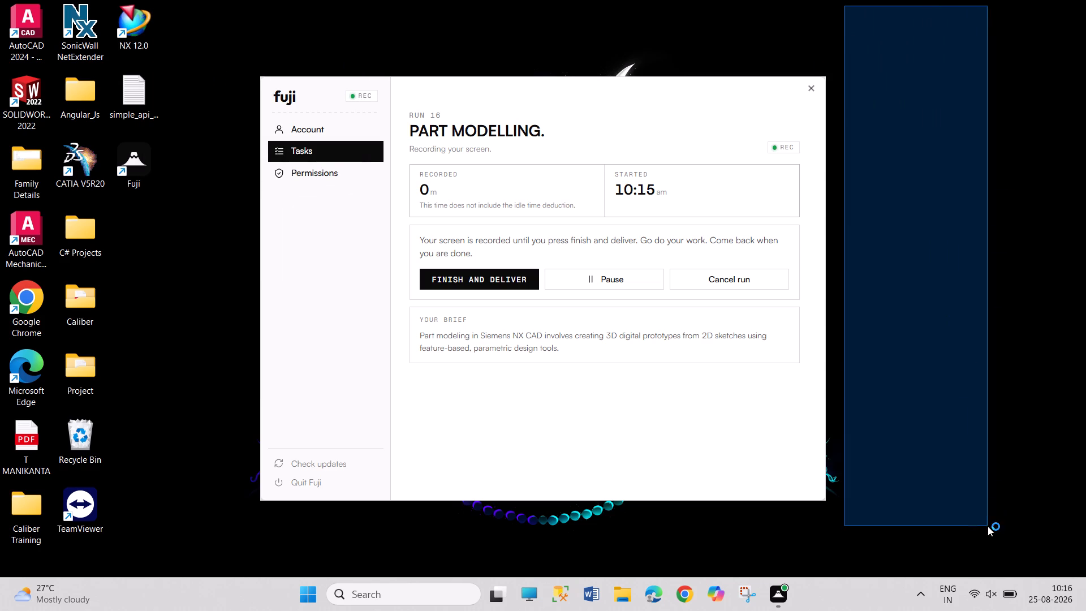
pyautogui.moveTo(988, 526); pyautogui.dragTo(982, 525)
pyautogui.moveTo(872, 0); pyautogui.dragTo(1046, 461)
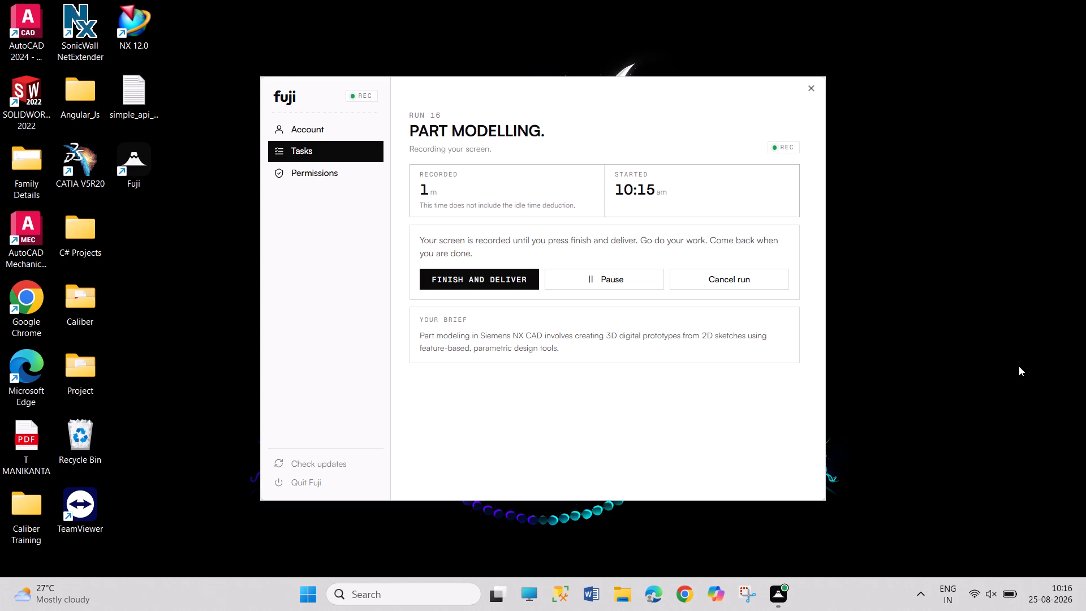
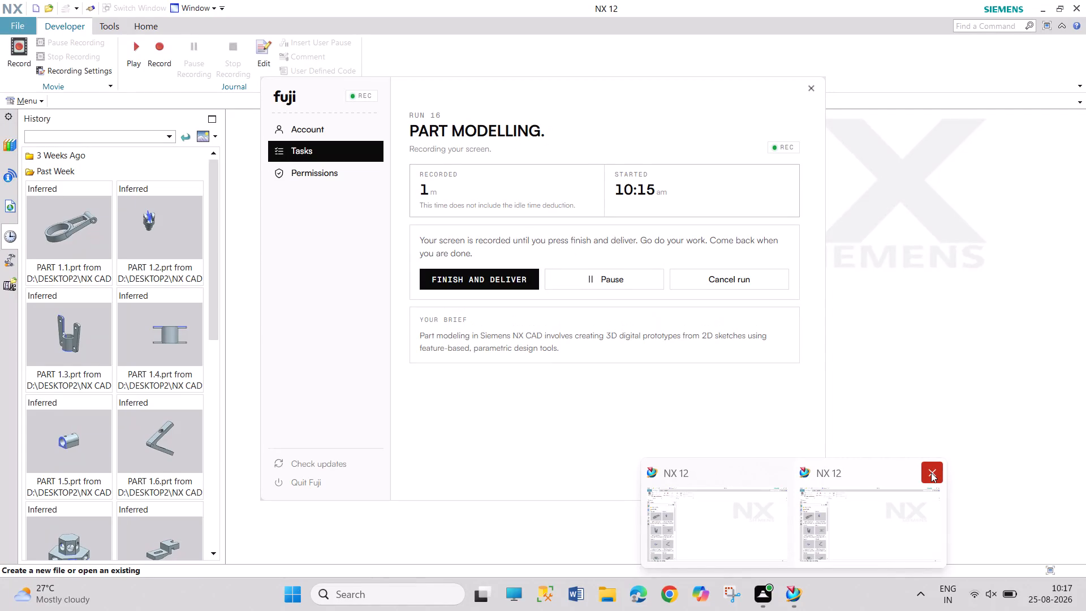
# Close the duplicate NX 12 window and bring the remaining NX 12 window to the front.
pyautogui.click(931, 472)
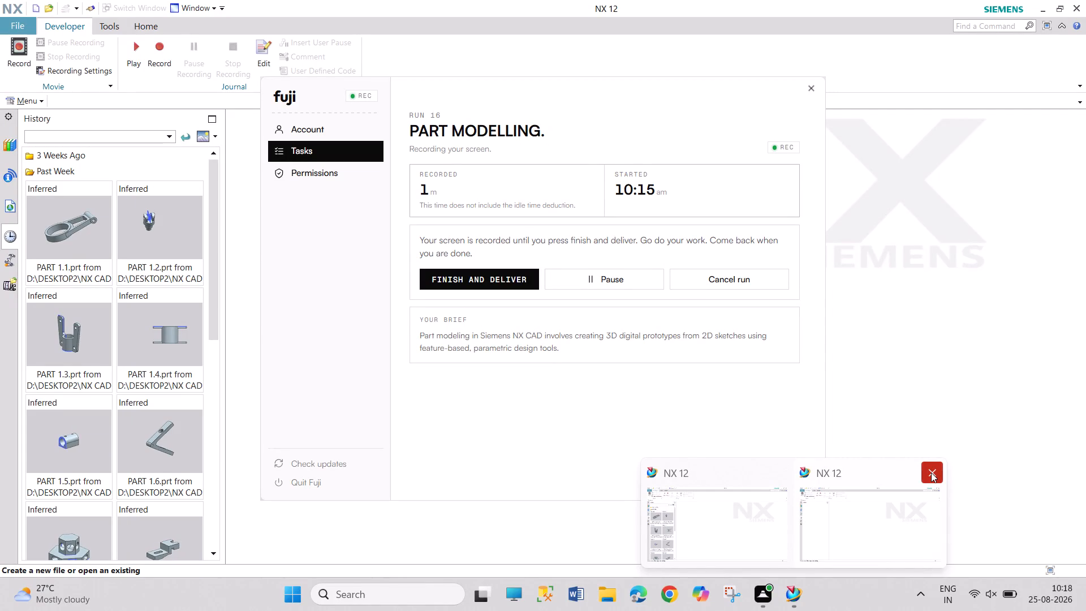
pyautogui.click(756, 513)
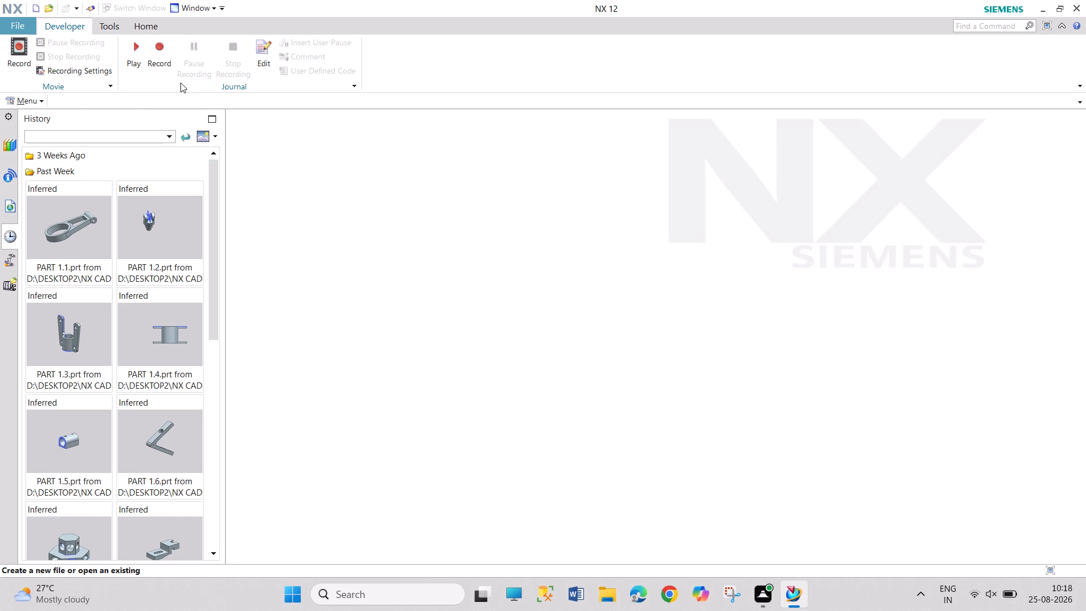
# Start recording a journal saved as PART 4.1 in the D:\DESKTOP2\NX CAD CADDESK folder.
pyautogui.click(156, 66)
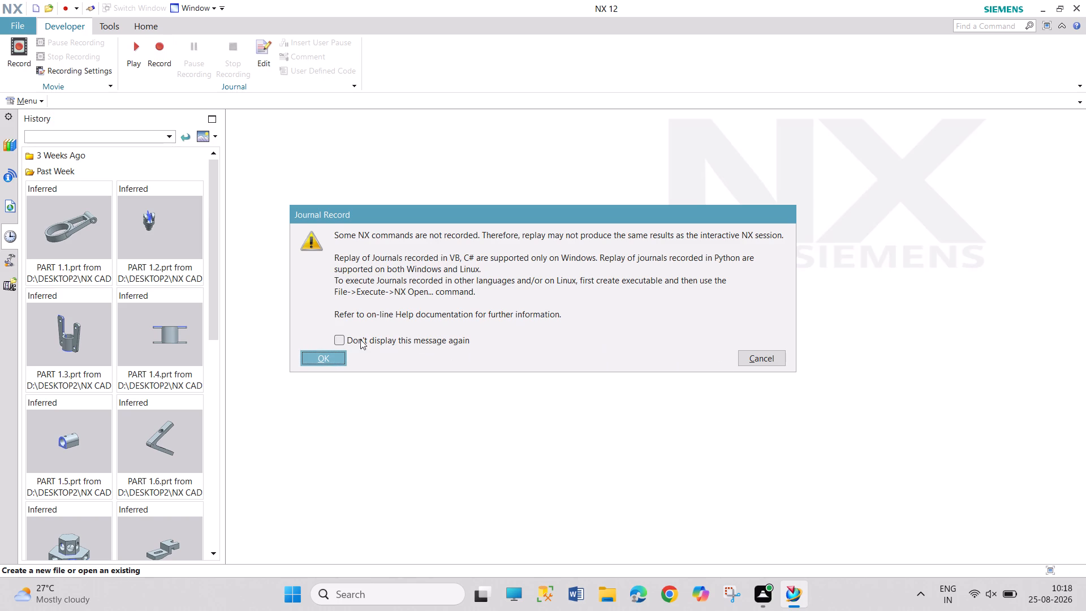
pyautogui.click(332, 357)
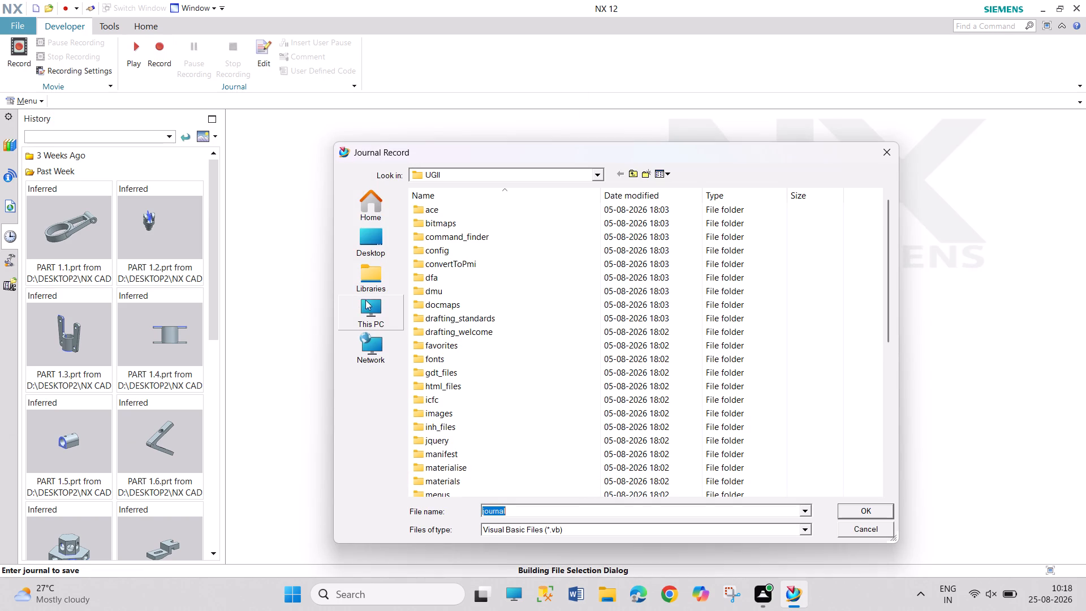
pyautogui.click(372, 312)
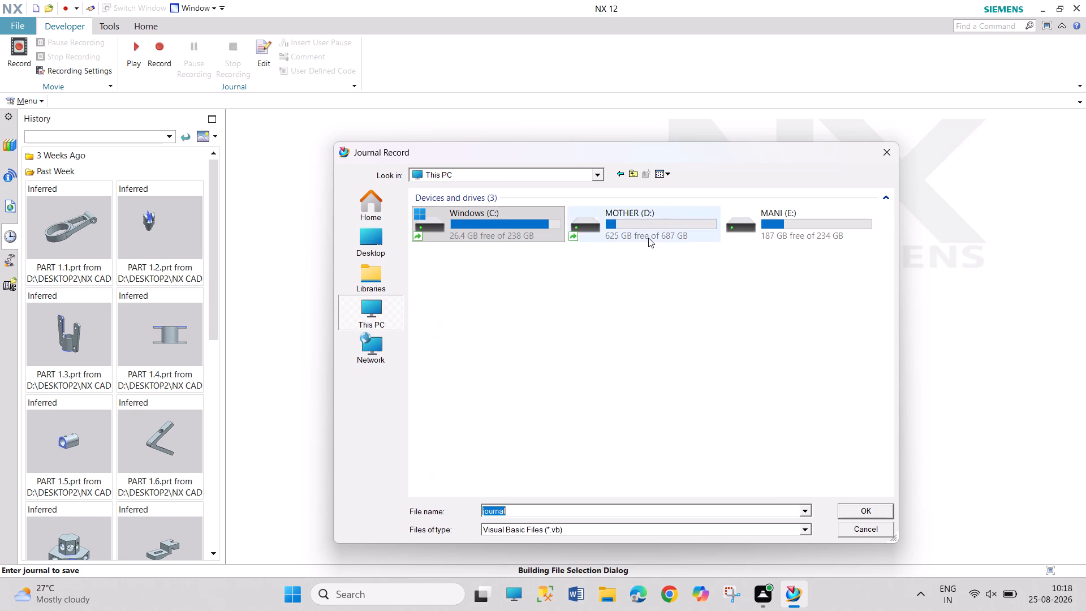
pyautogui.doubleClick(648, 238)
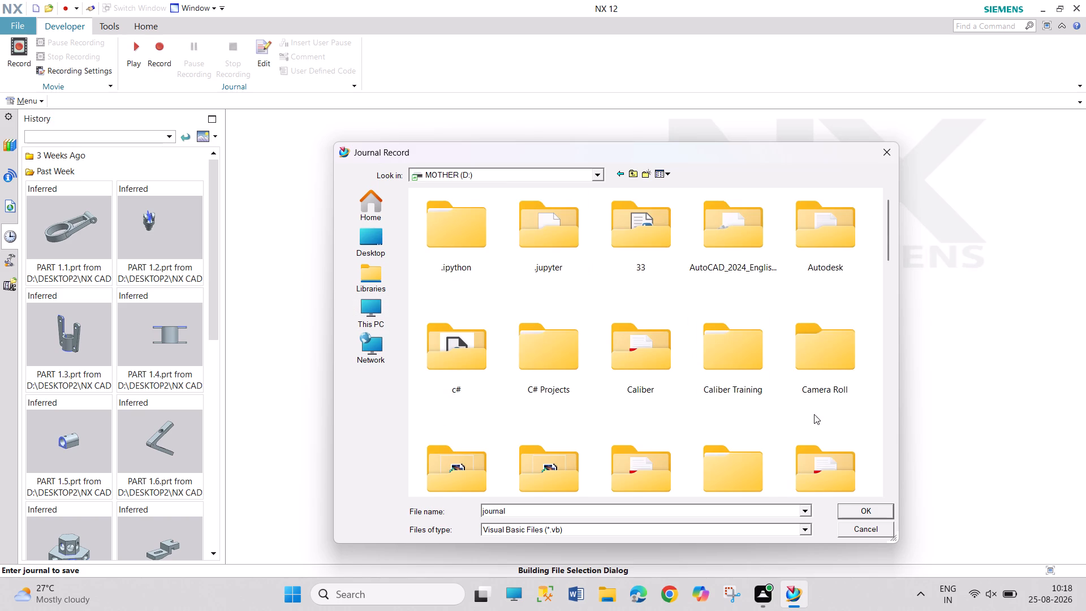
pyautogui.scroll(-1, 789, 412)
pyautogui.doubleClick(831, 285)
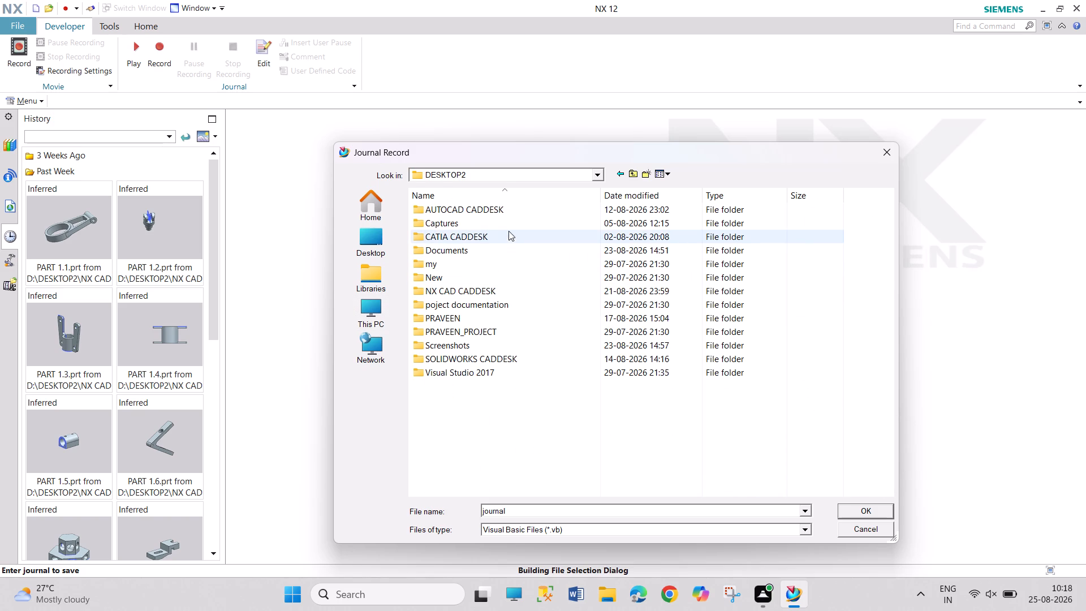
pyautogui.doubleClick(535, 290)
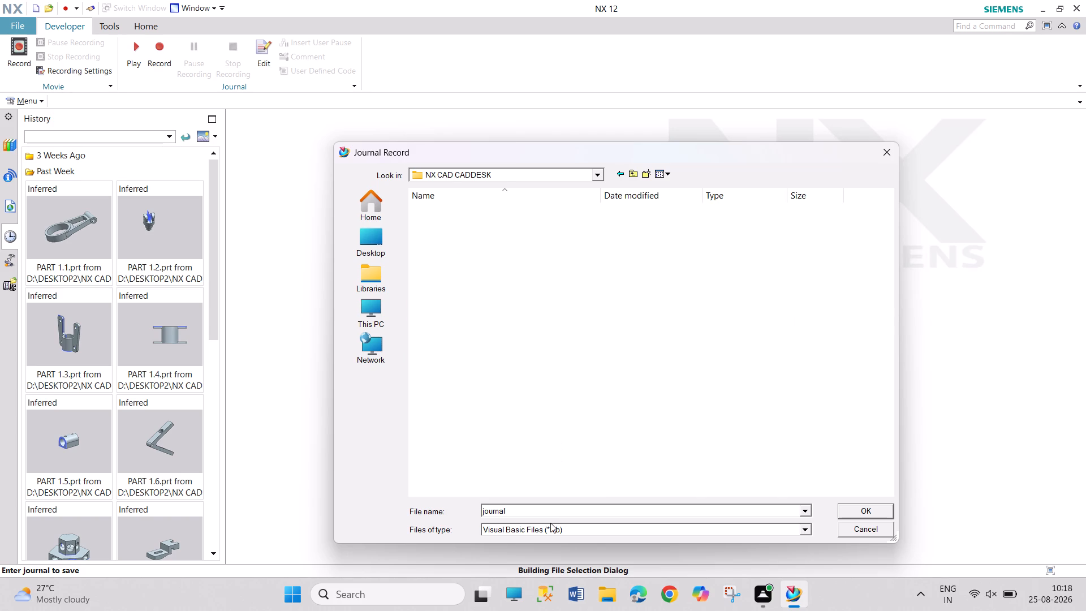
pyautogui.click(551, 503)
pyautogui.click(550, 511)
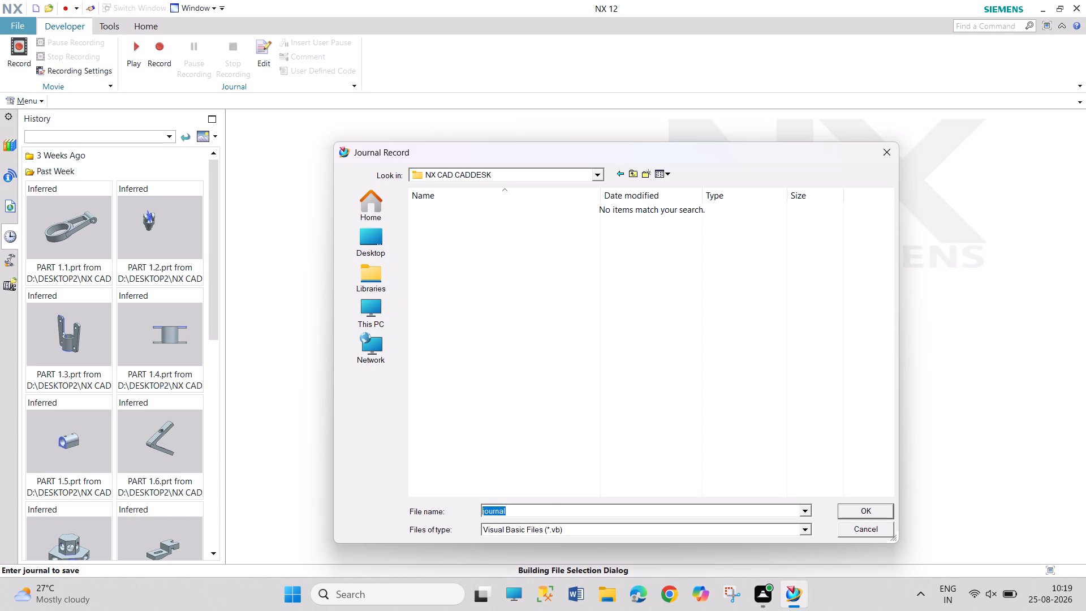
pyautogui.write('PA')
pyautogui.write('RT 4.1')
pyautogui.press('Return')
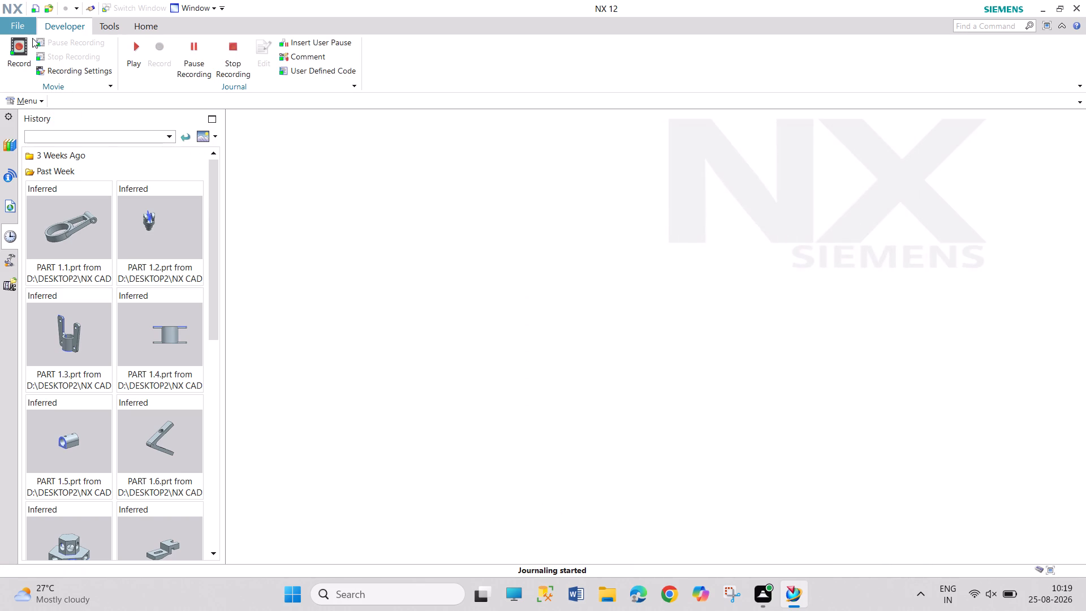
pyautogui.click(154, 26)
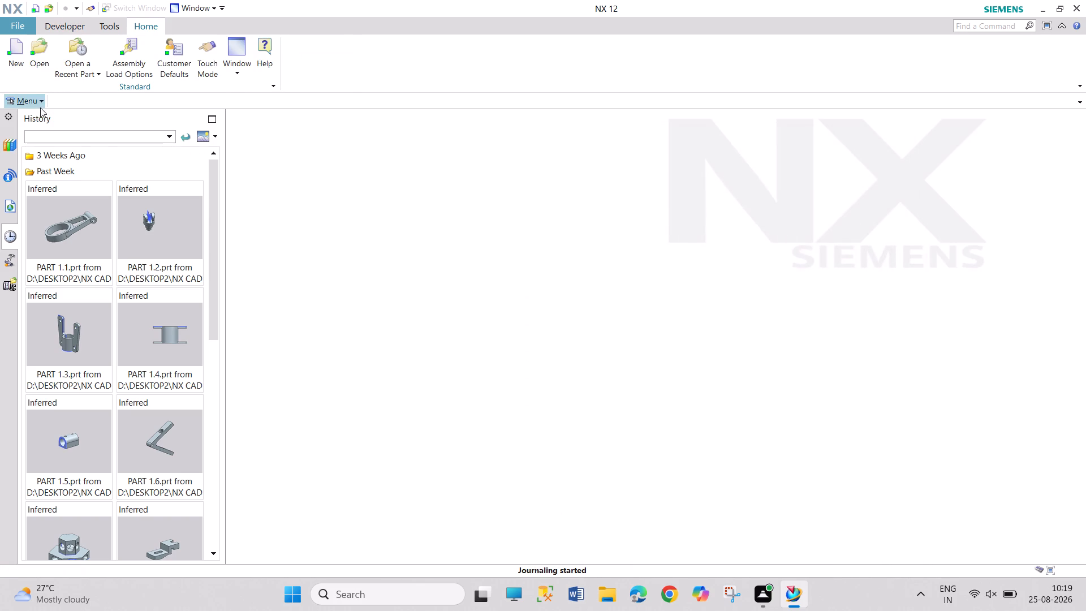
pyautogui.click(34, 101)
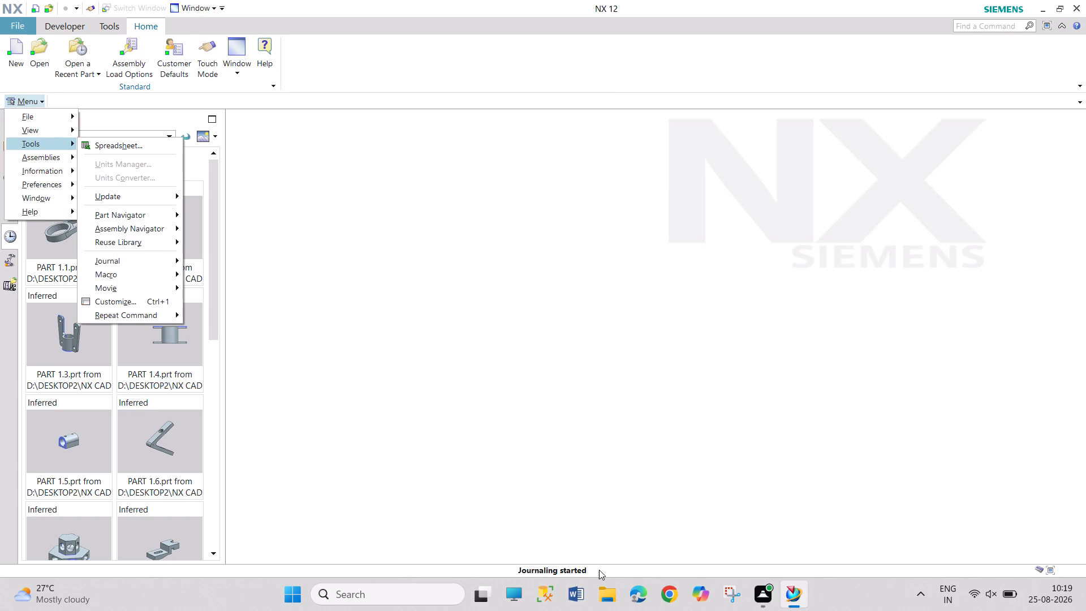
# Open the reference drawing PDF "25-08-2026 mechanical" from the Downloads folder in File Explorer.
pyautogui.click(603, 594)
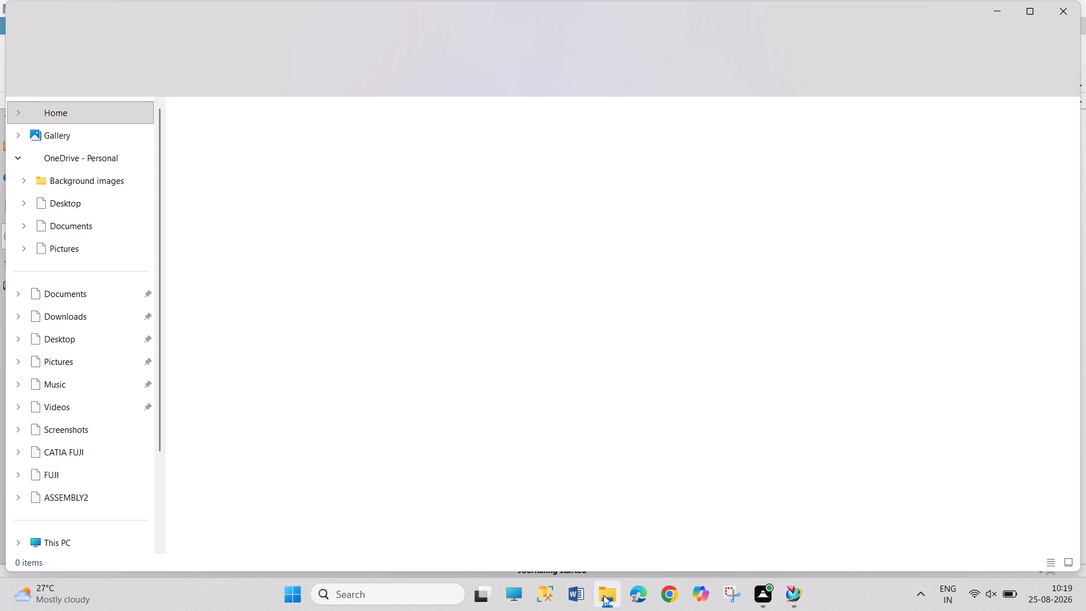
pyautogui.click(111, 322)
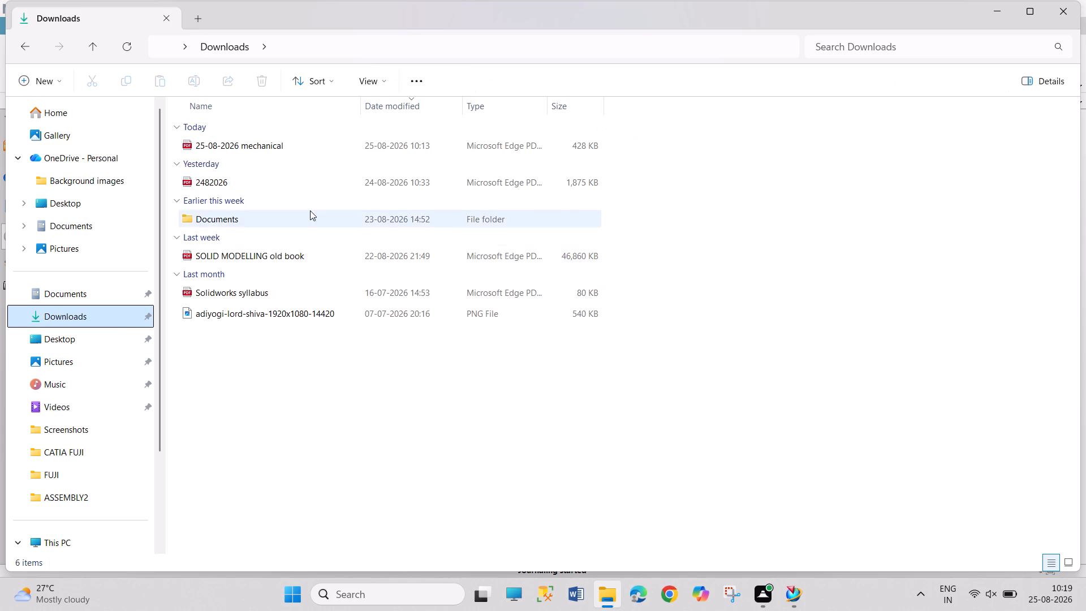
pyautogui.doubleClick(326, 142)
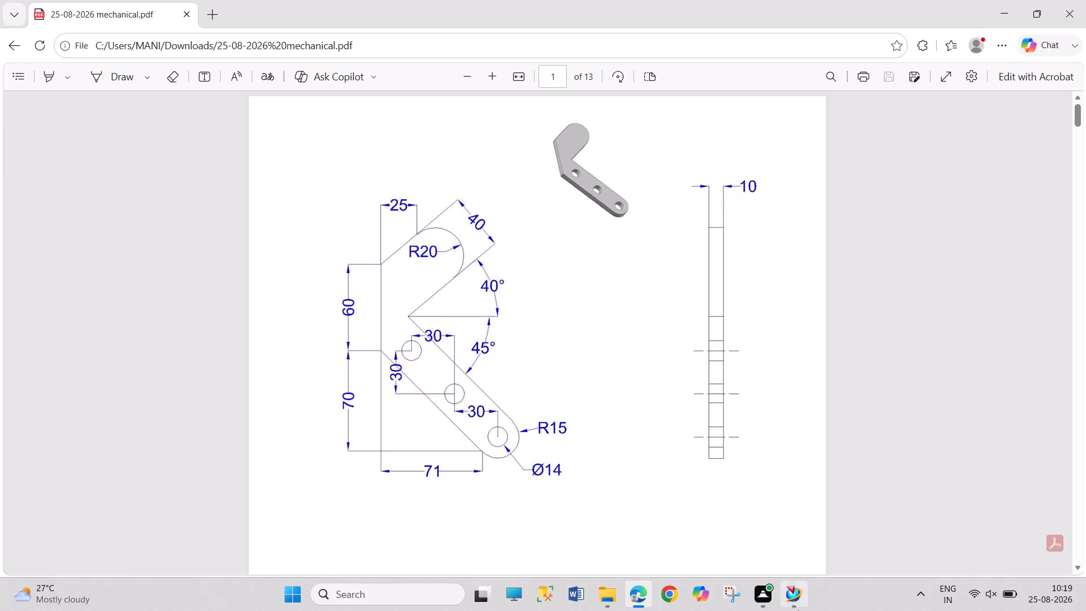
# Switch back to NX and start a new part from the millimetre Model template, with D:\DESKTOP2\NX CAD CADDESK as its folder.
pyautogui.click(792, 595)
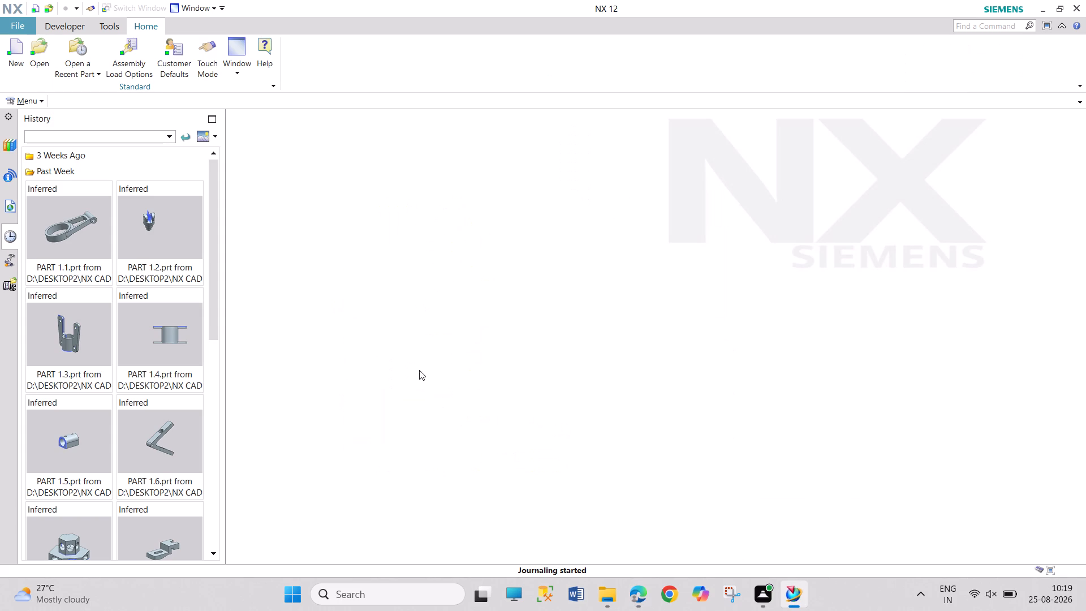
pyautogui.click(40, 100)
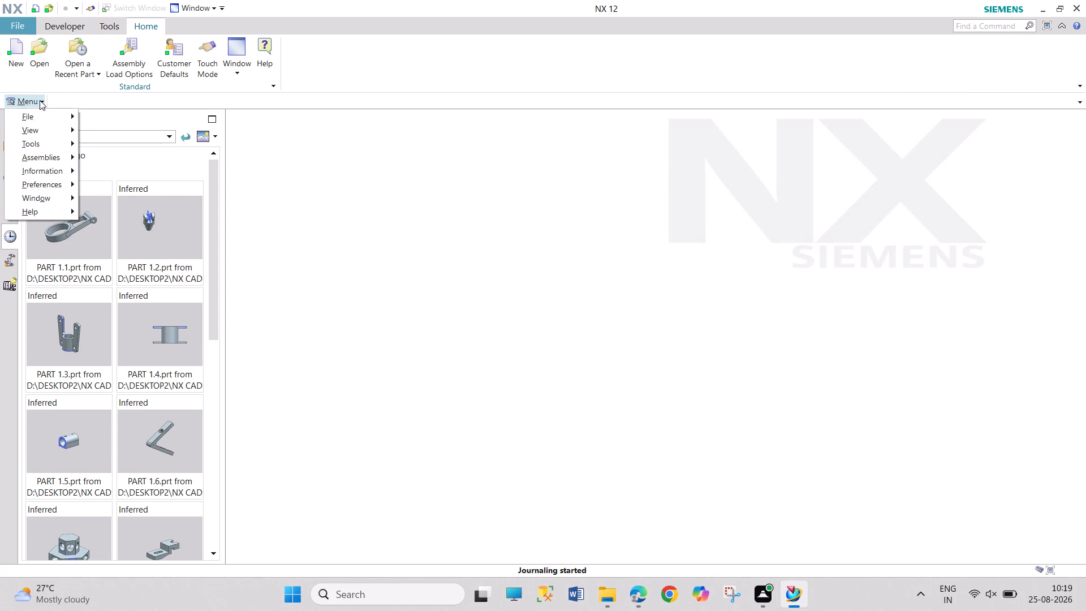
pyautogui.click(285, 167)
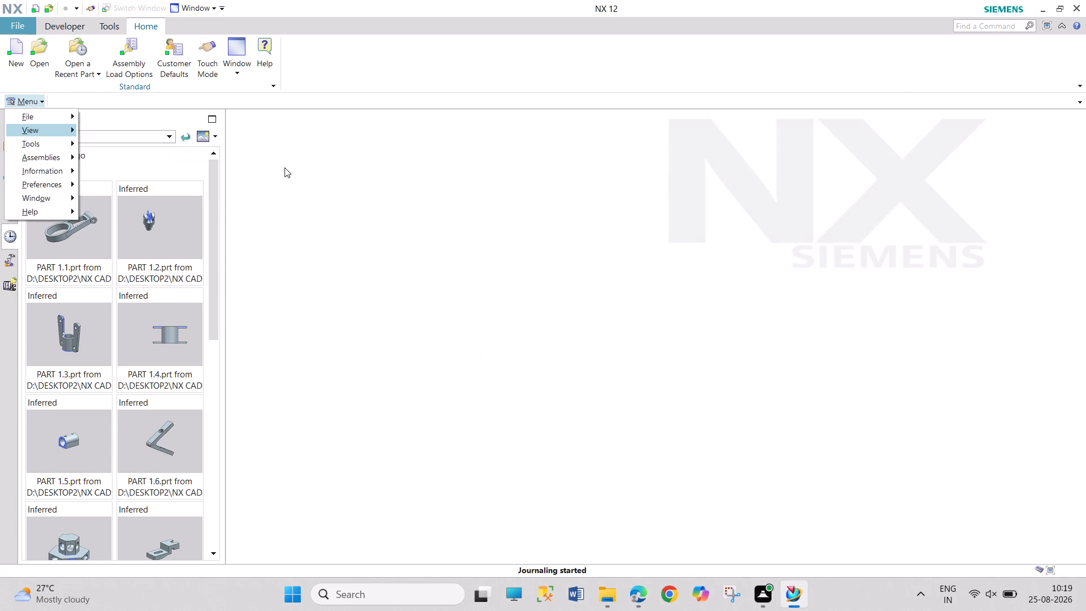
pyautogui.click(15, 65)
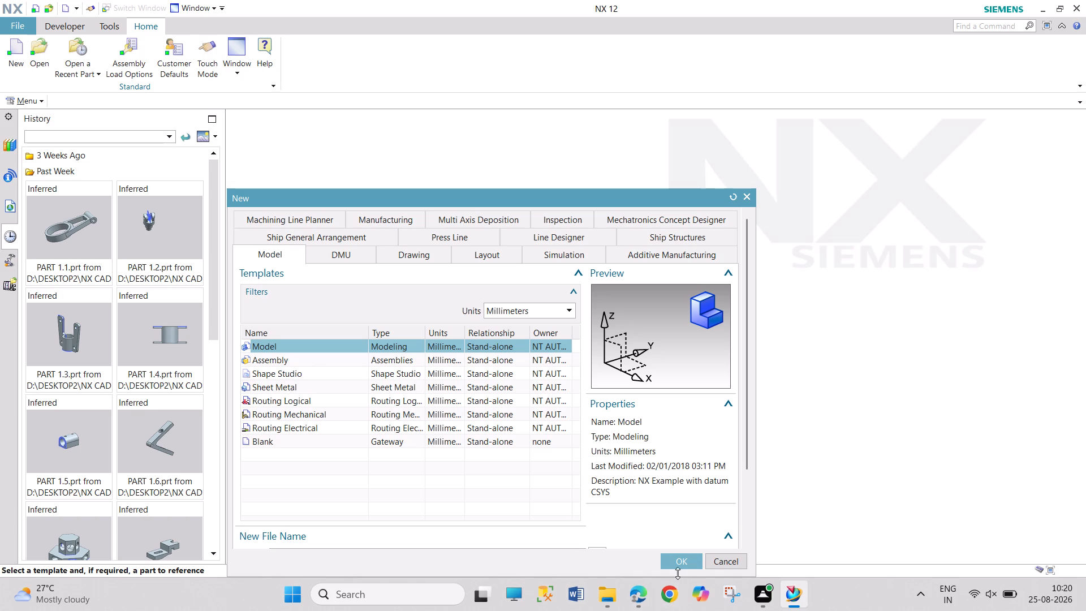
pyautogui.moveTo(753, 420); pyautogui.dragTo(753, 437)
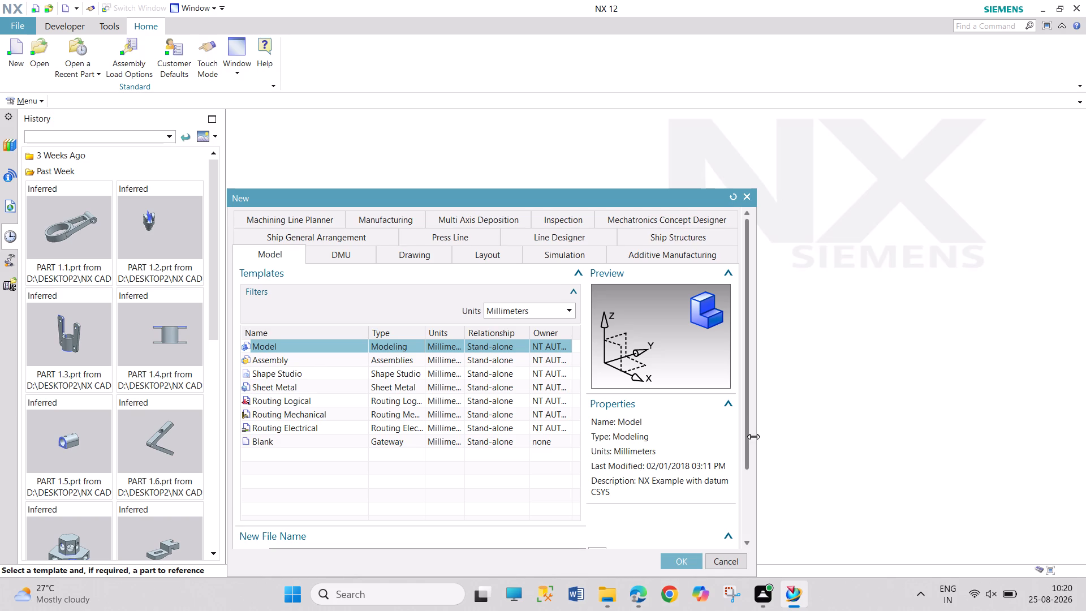
pyautogui.moveTo(753, 437); pyautogui.dragTo(753, 447)
pyautogui.moveTo(748, 439); pyautogui.dragTo(752, 510)
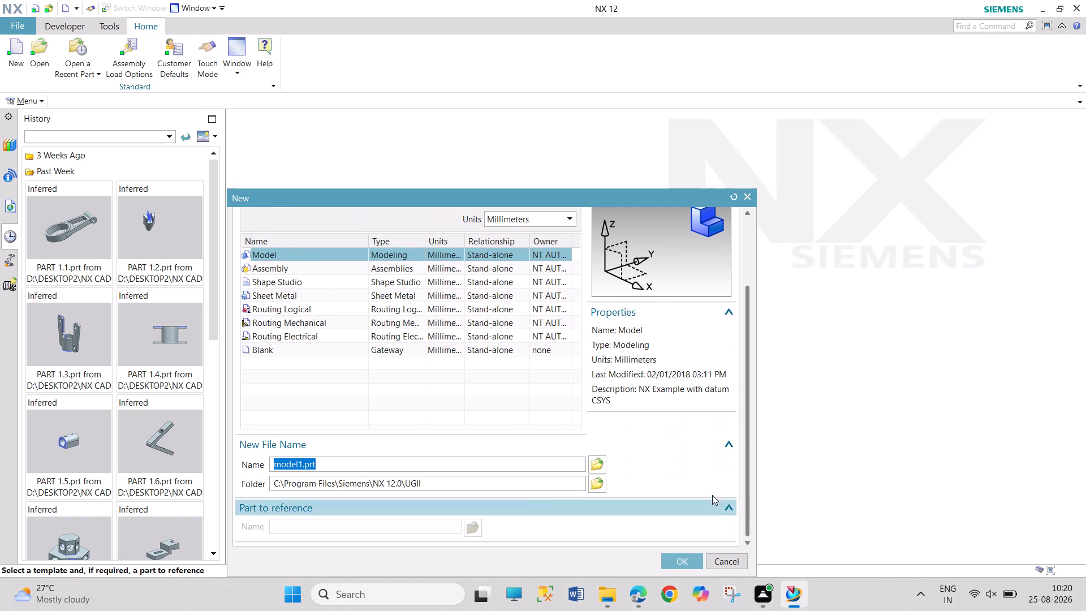
pyautogui.click(600, 479)
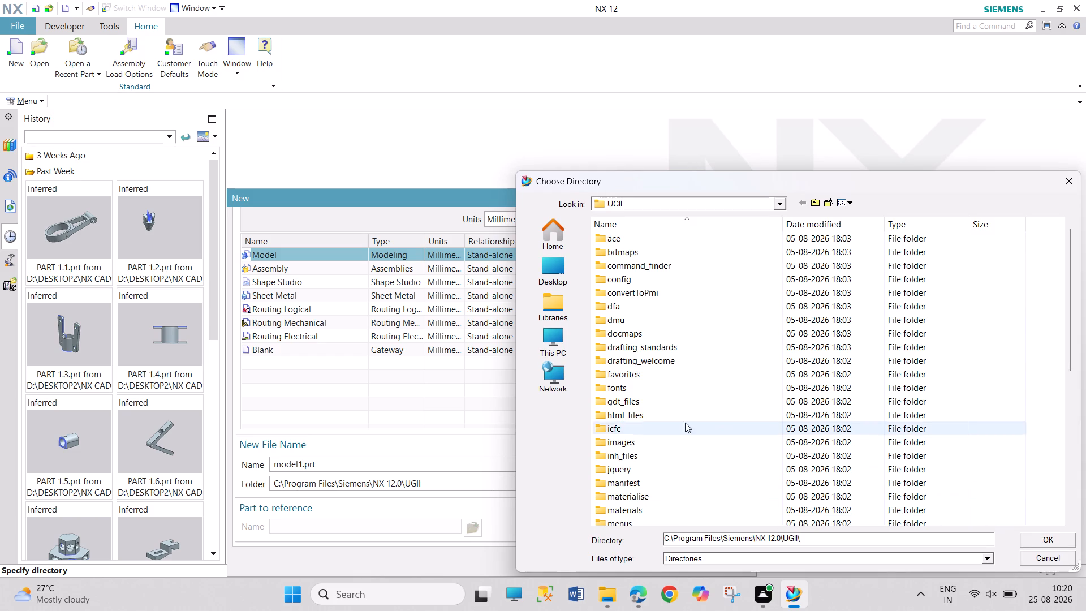
pyautogui.click(562, 337)
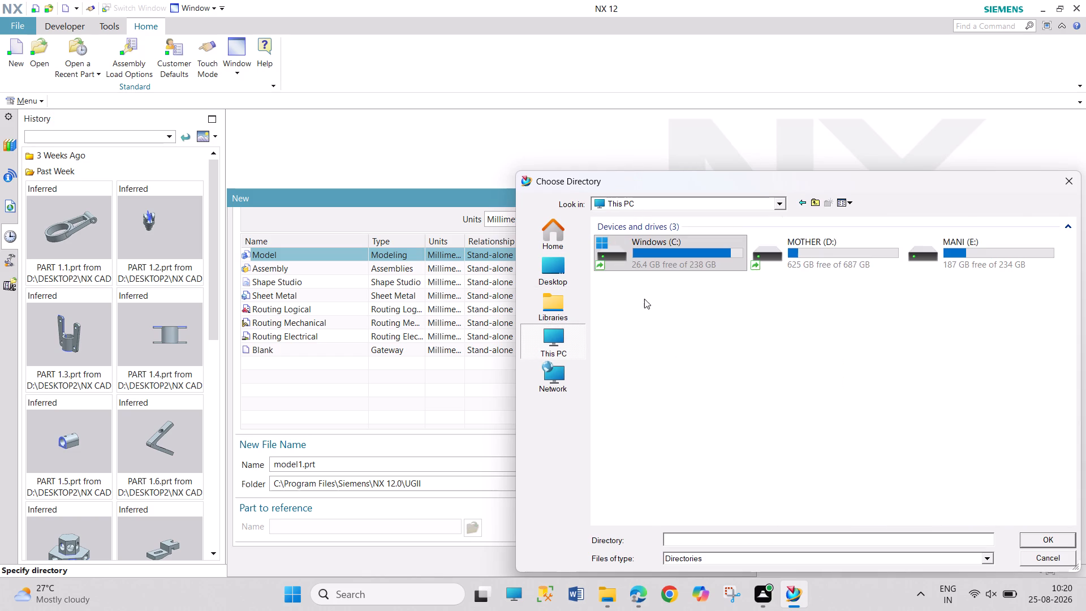
pyautogui.doubleClick(818, 267)
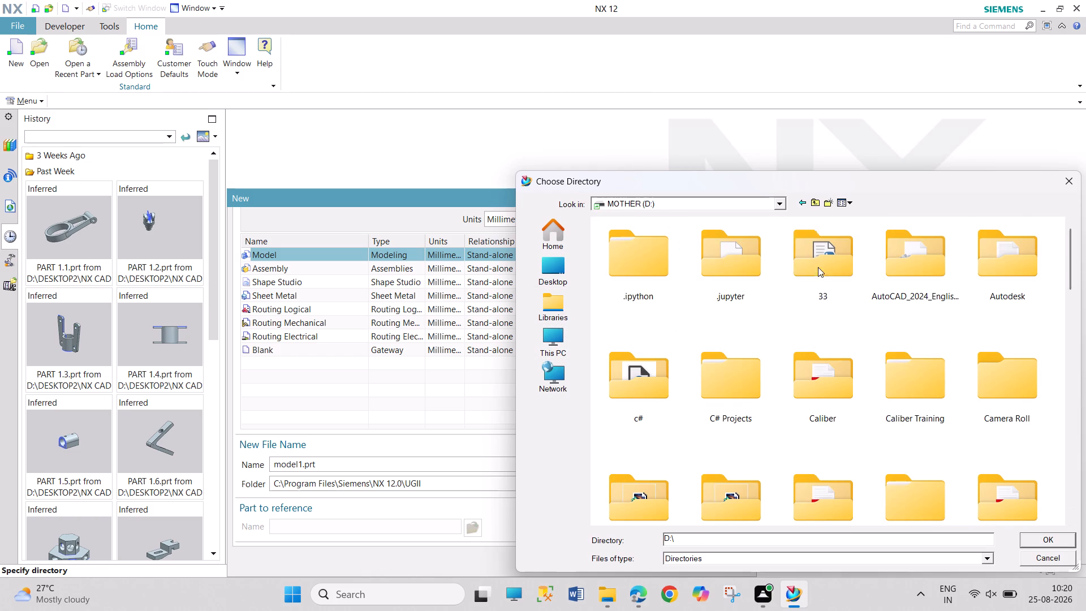
pyautogui.scroll(-1, 998, 433)
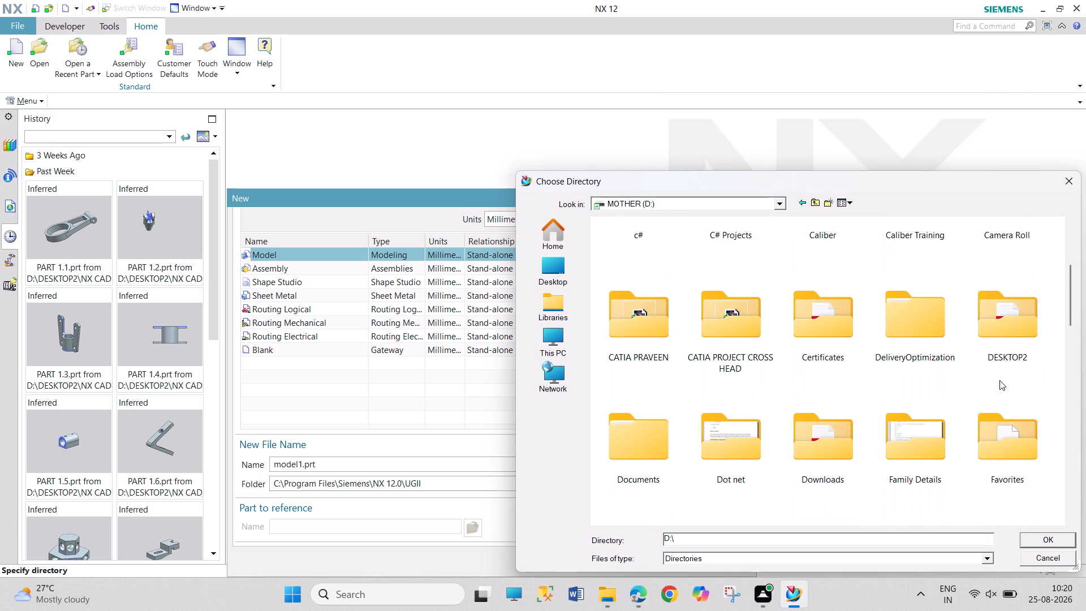
pyautogui.doubleClick(997, 305)
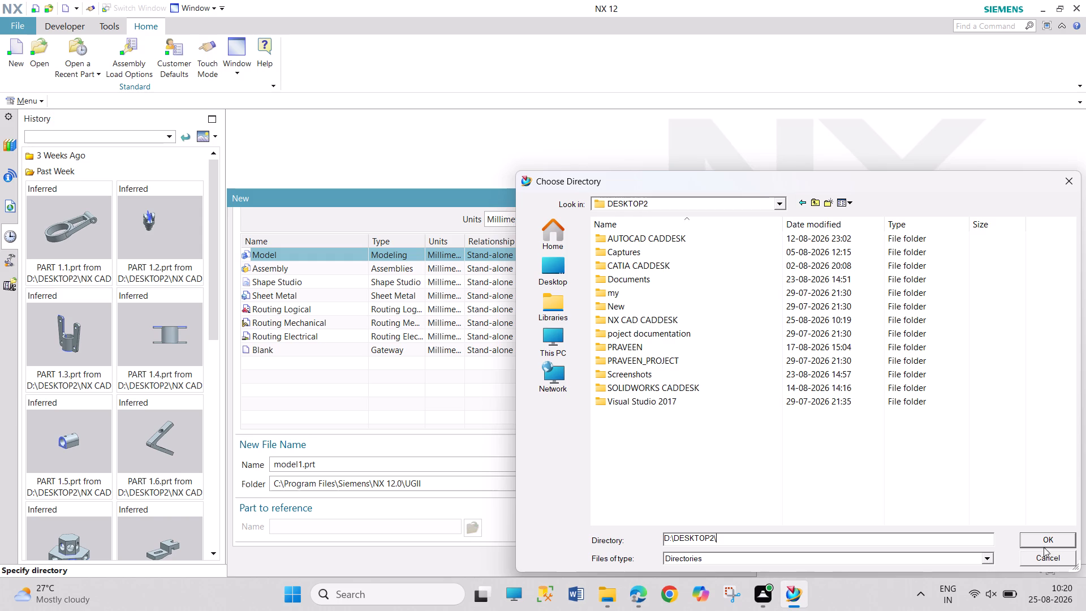
pyautogui.doubleClick(703, 316)
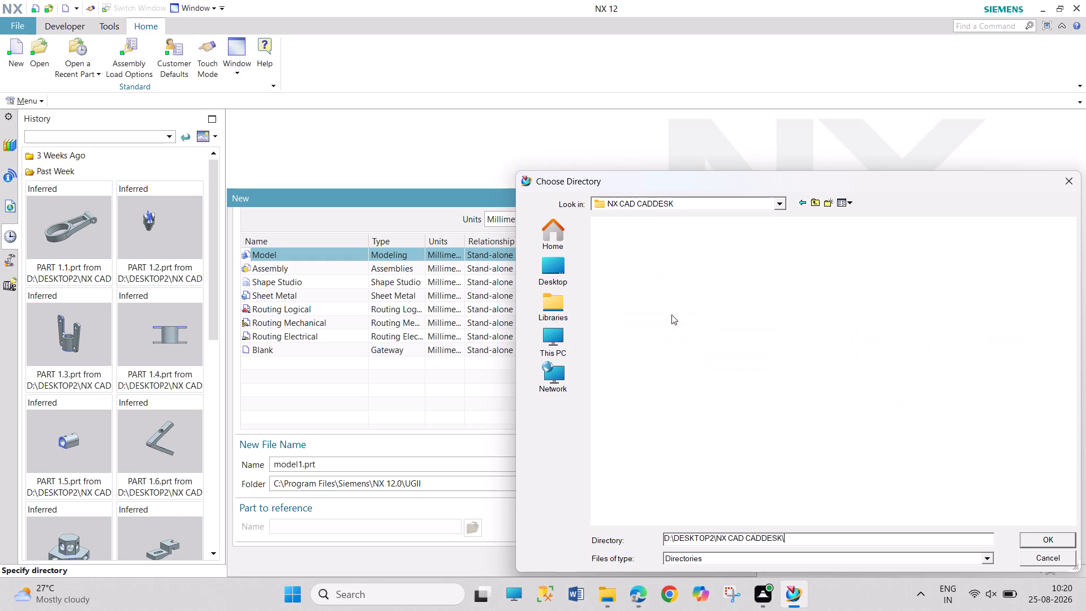
pyautogui.click(1032, 539)
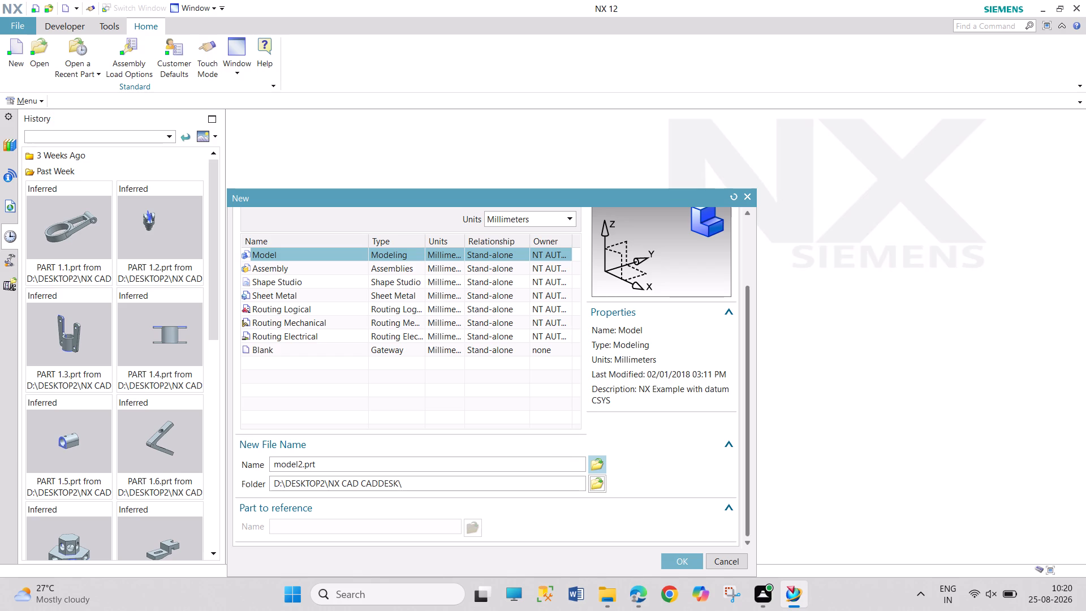
# Name the new part file PART 4.1 and create it.
pyautogui.doubleClick(421, 466)
pyautogui.write('PART')
pyautogui.press('space')
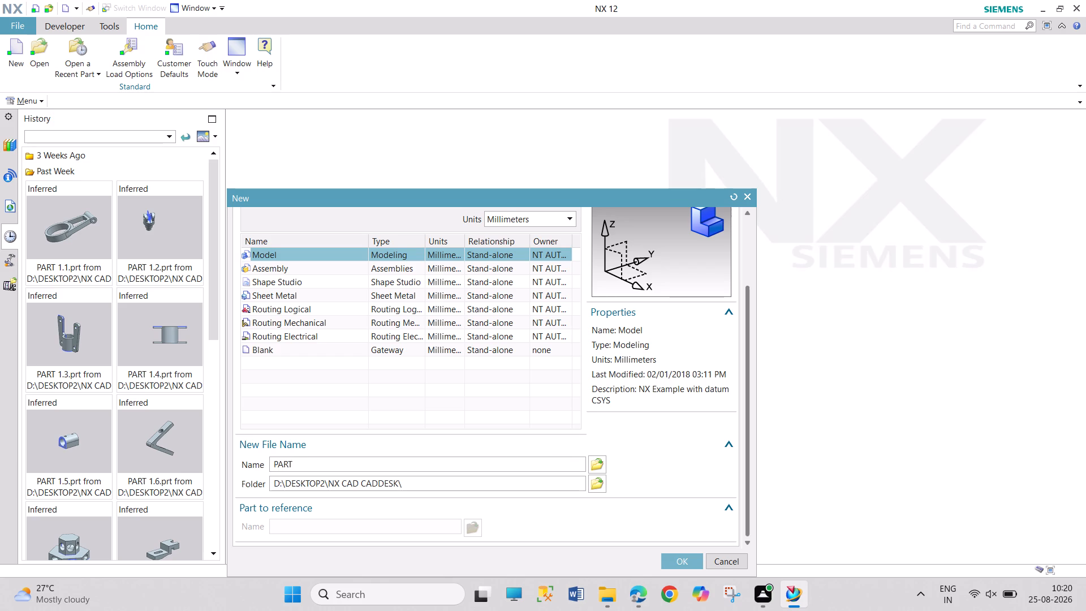
pyautogui.write('4.1')
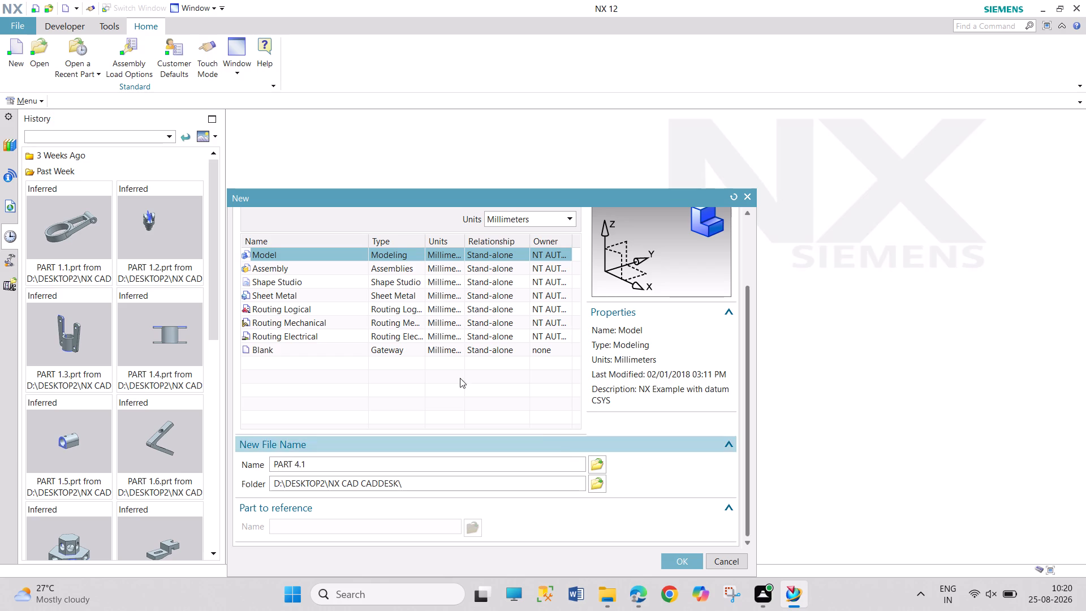
pyautogui.click(688, 556)
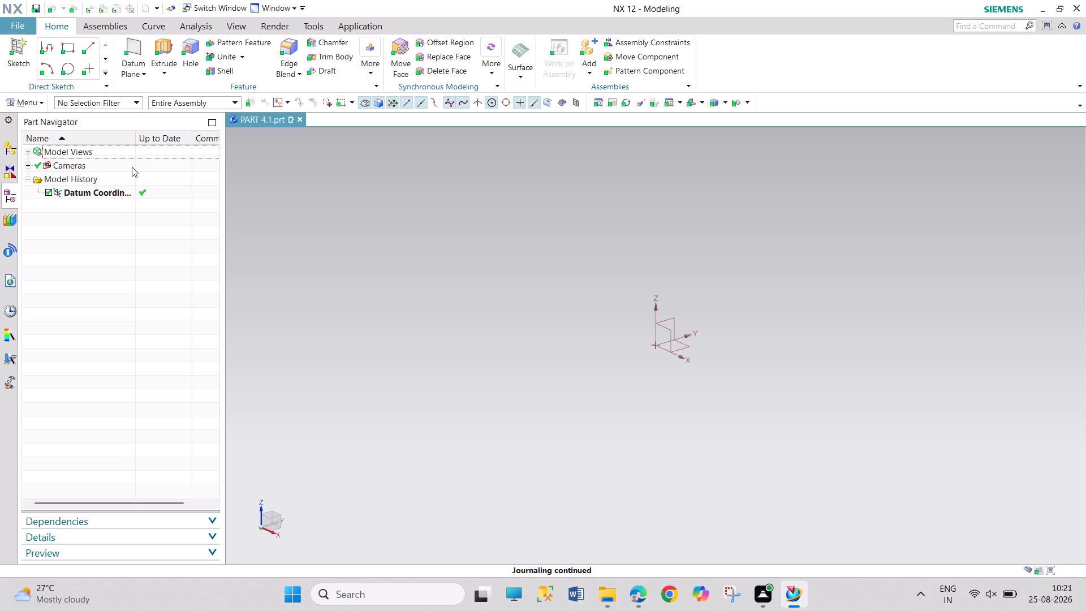
# Create a sketch in the task environment on the XY plane of the datum coordinate system.
pyautogui.click(33, 104)
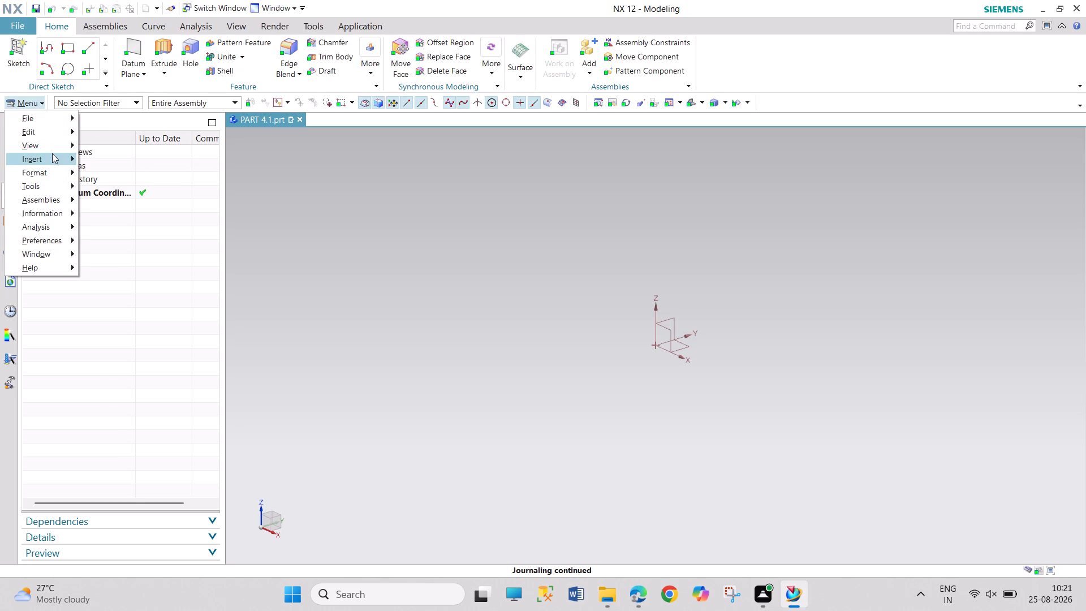
pyautogui.click(53, 158)
pyautogui.click(134, 177)
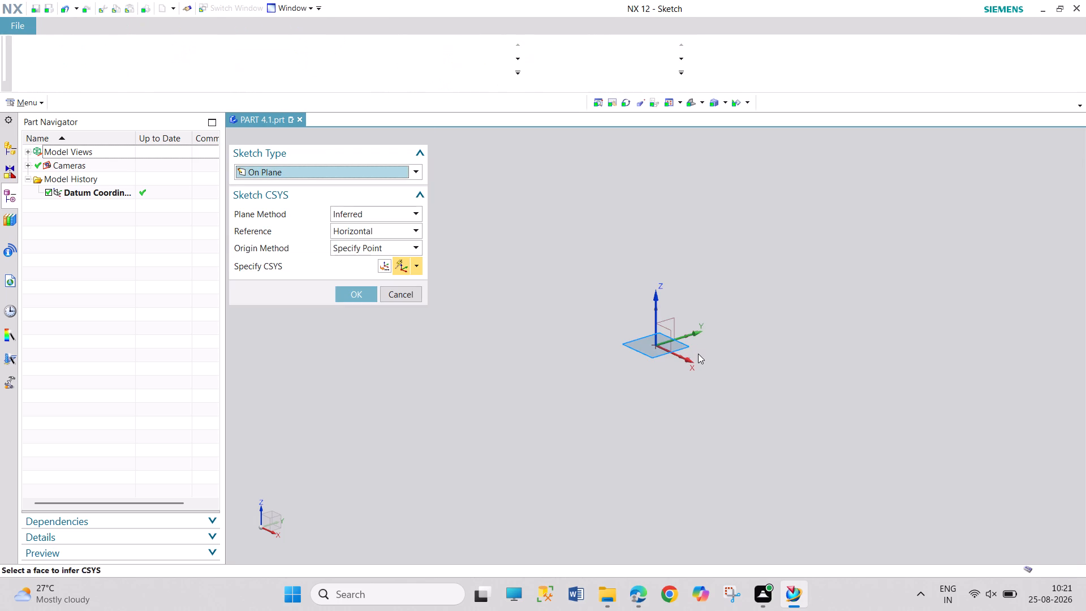
pyautogui.click(366, 298)
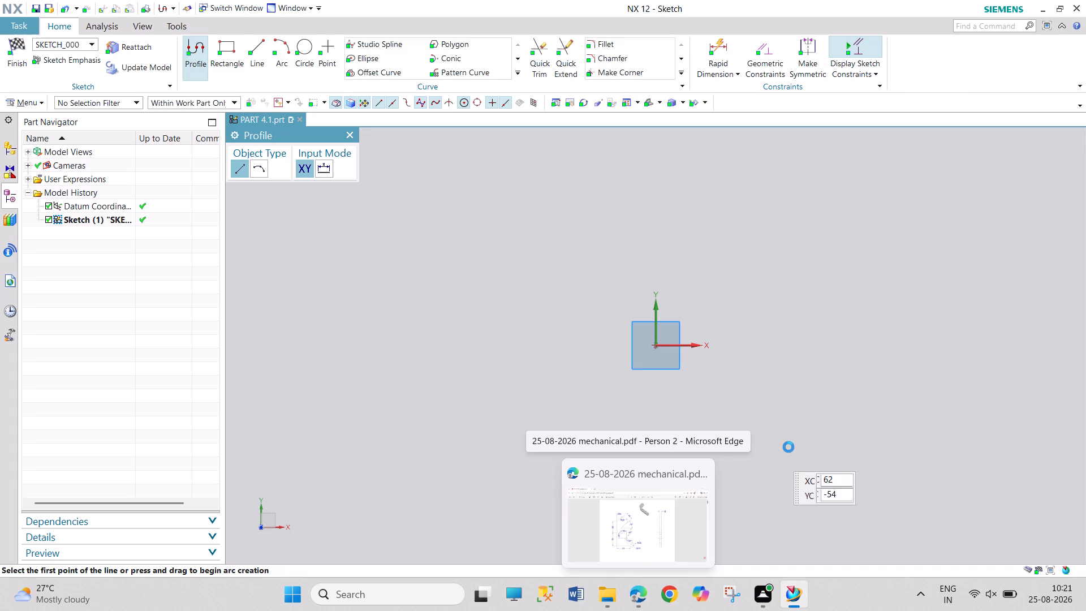
# Draw a circle of 40 mm diameter centred on the sketch origin.
pyautogui.click(304, 45)
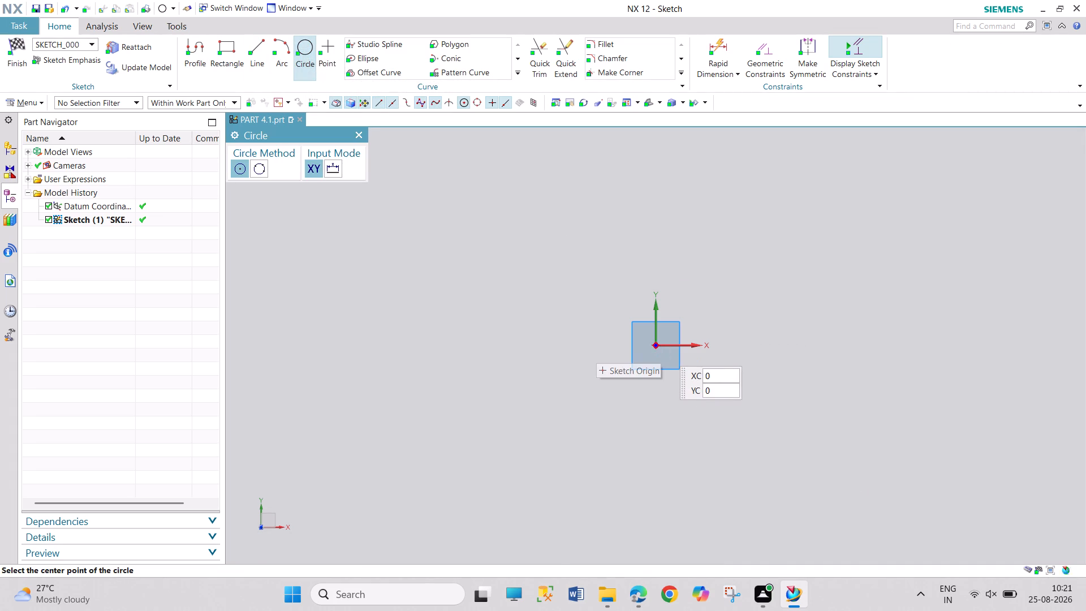
pyautogui.click(656, 345)
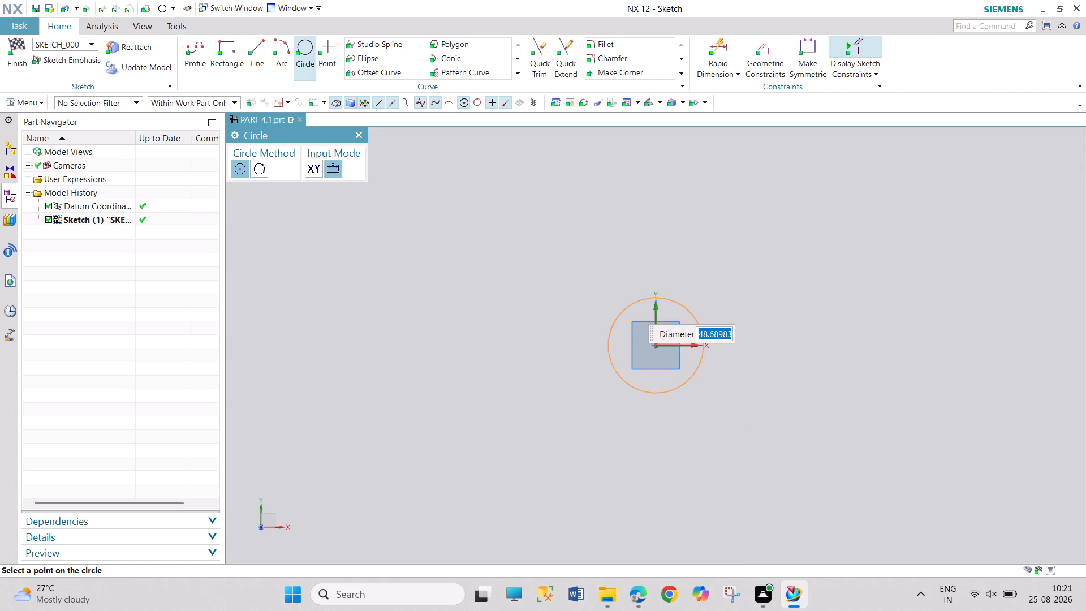
pyautogui.write('40')
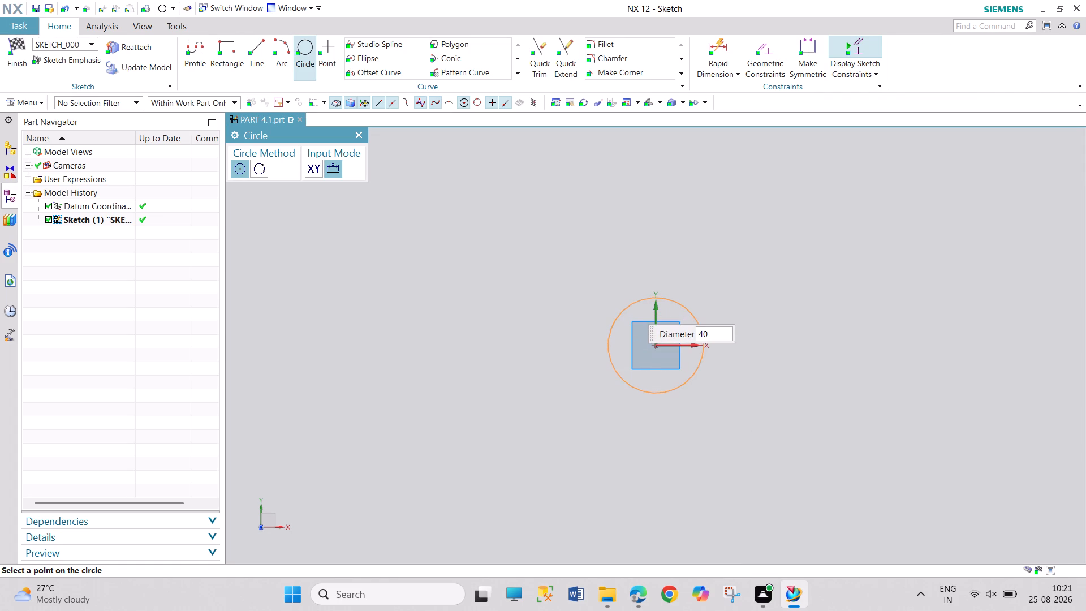
pyautogui.press('Return')
pyautogui.press('Escape')
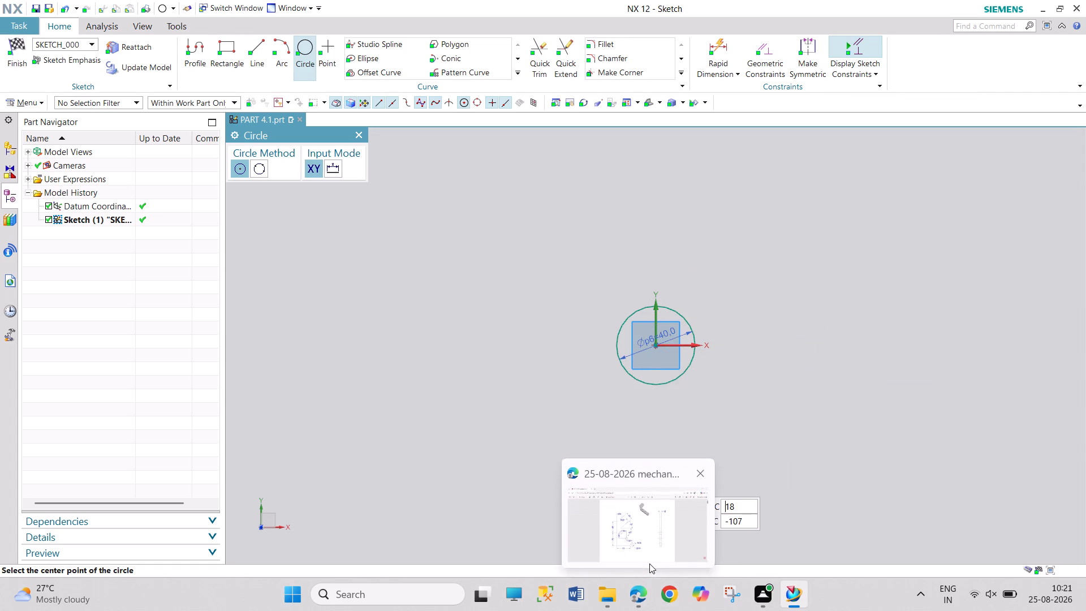
pyautogui.click(354, 137)
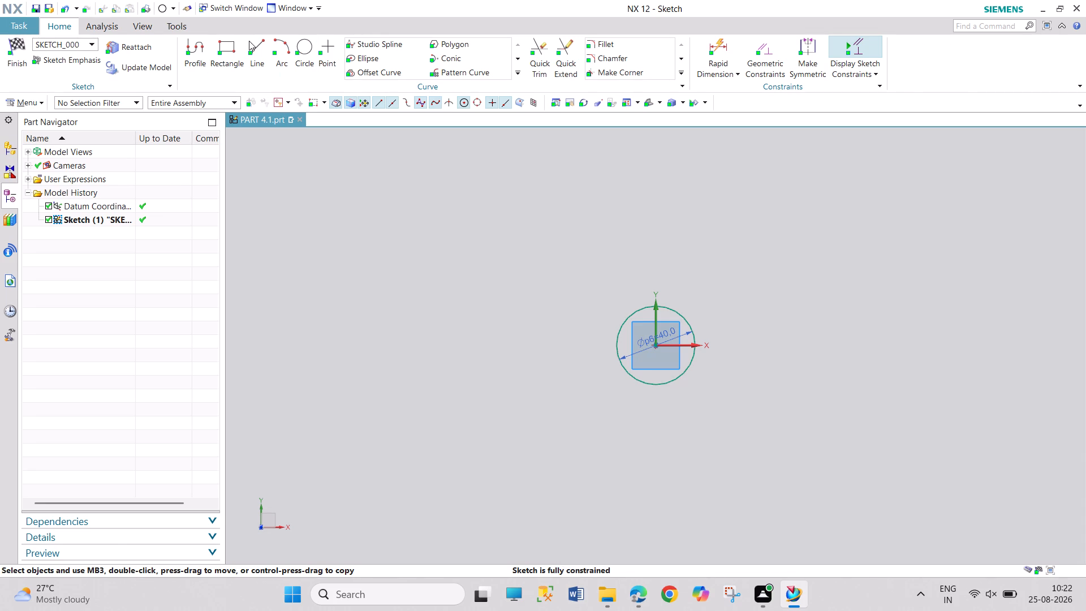
# Draw the inner edges: a line about 52 mm long tangent to the circle's lower right, and a 79 mm line sloping down-right from its end.
pyautogui.click(249, 41)
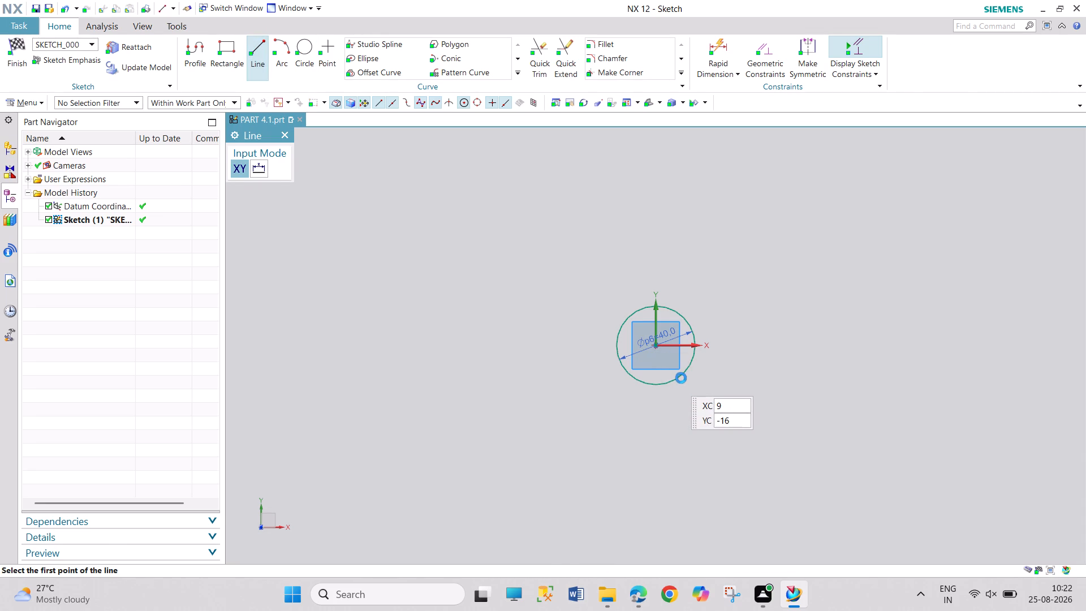
pyautogui.click(681, 376)
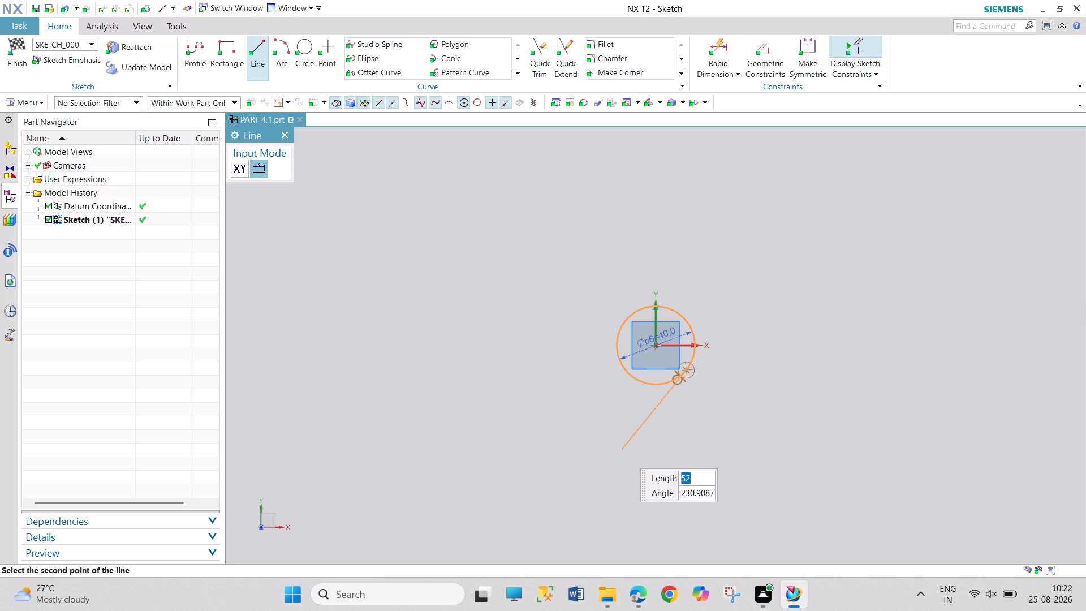
pyautogui.click(622, 450)
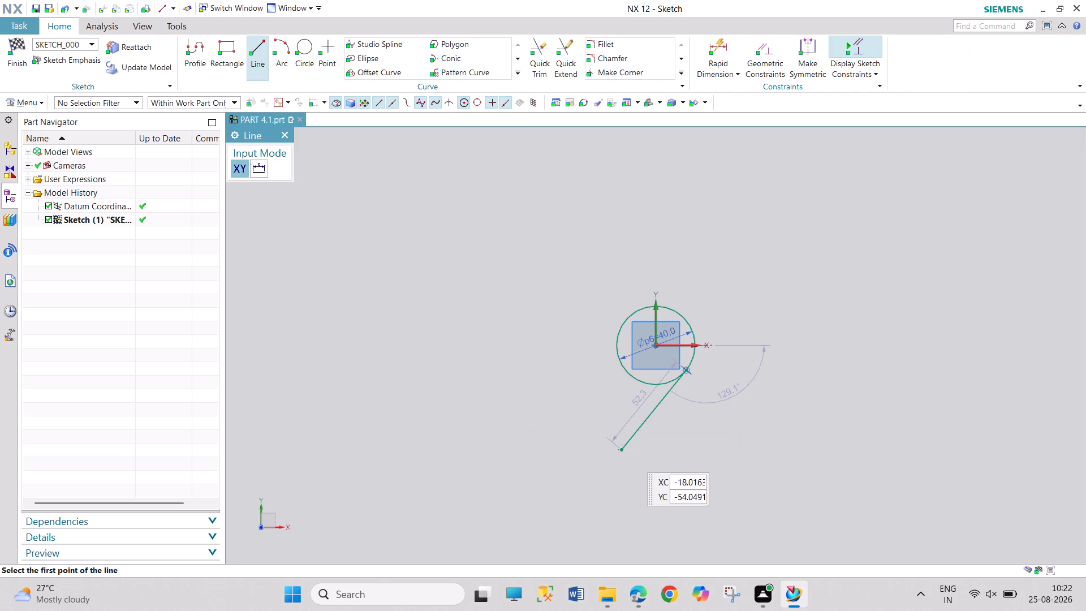
pyautogui.click(622, 448)
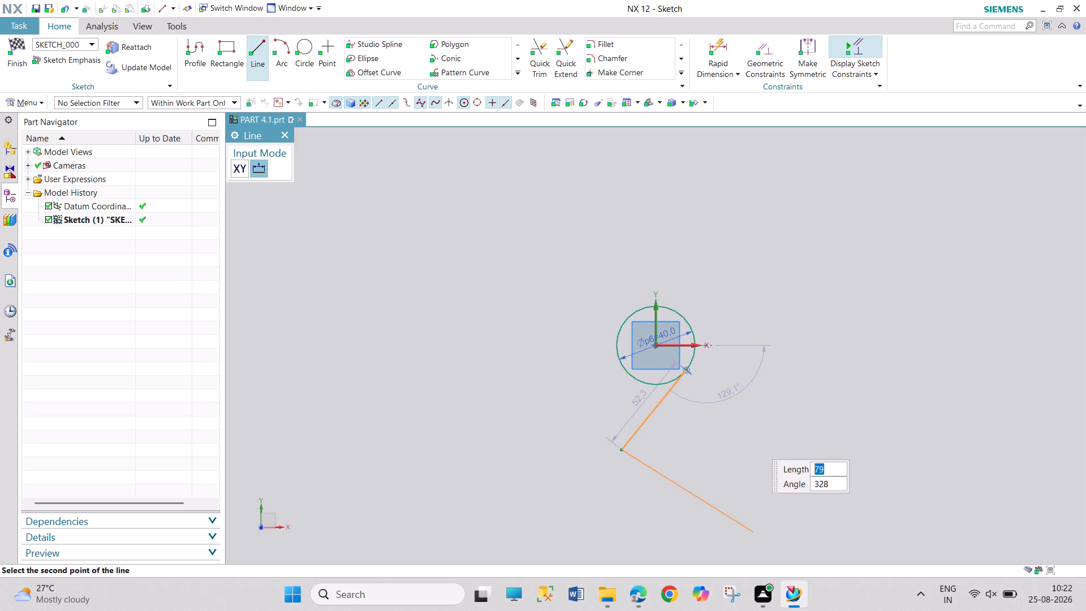
pyautogui.click(753, 532)
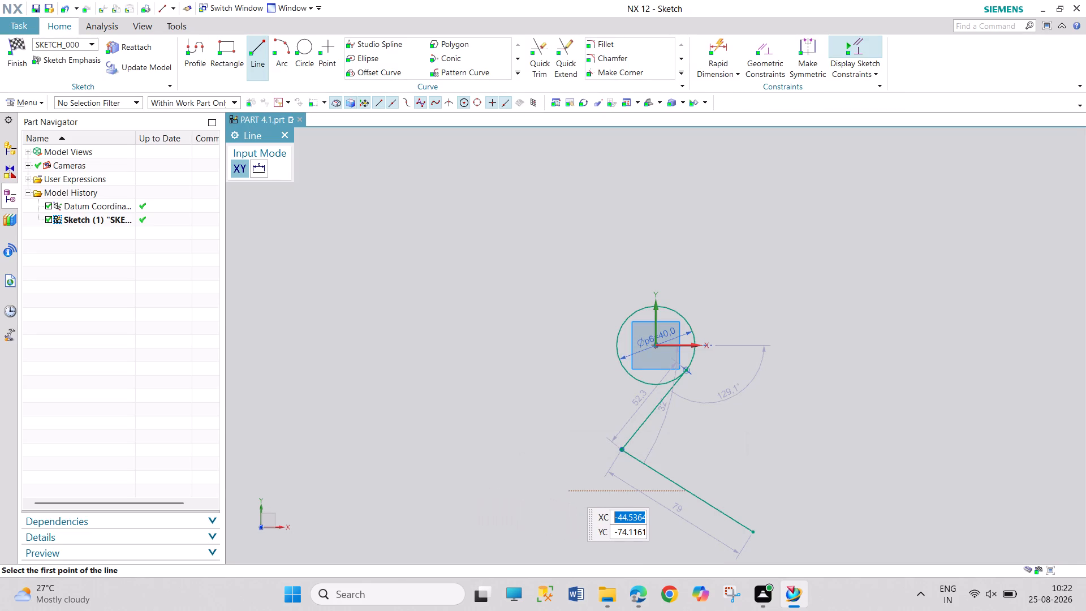
pyautogui.press('Escape')
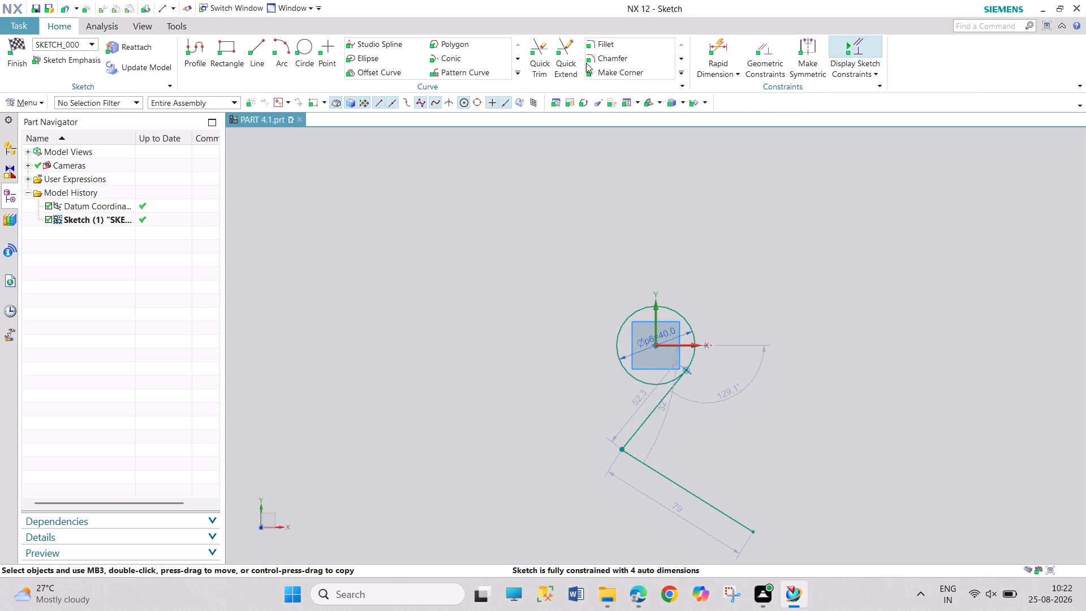
# Draw the outer upper edge as a line about 83 mm long, tangent to the circle's upper left and sloping down-left.
pyautogui.scroll(2, 657, 479)
pyautogui.scroll(-1, 657, 476)
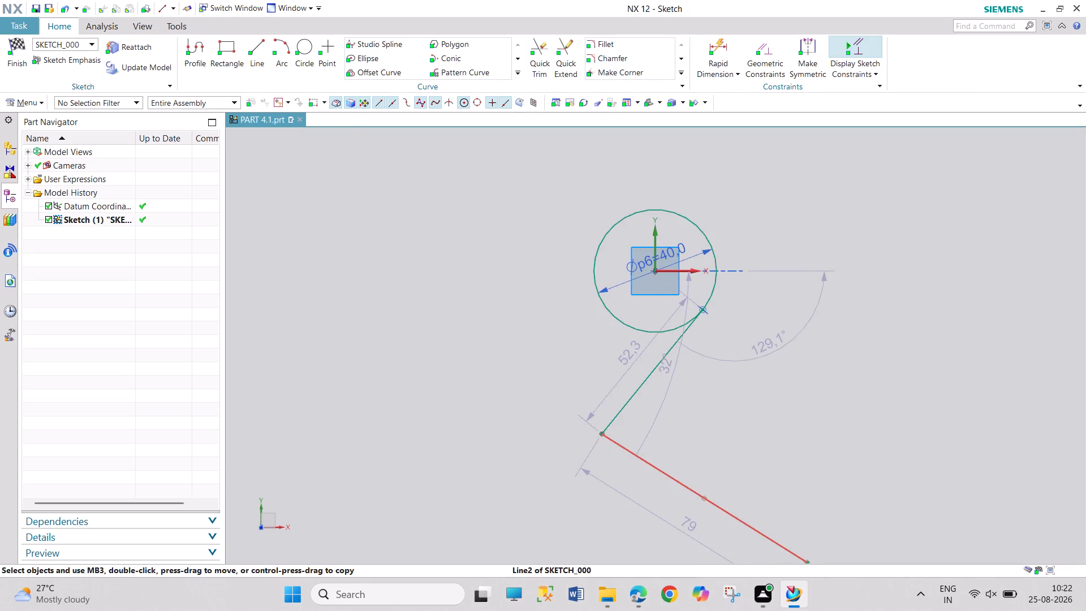
pyautogui.scroll(-3, 657, 476)
pyautogui.scroll(2, 691, 455)
pyautogui.moveTo(694, 459); pyautogui.dragTo(703, 353, button='middle')
pyautogui.moveTo(694, 459); pyautogui.dragTo(703, 353, button='right')
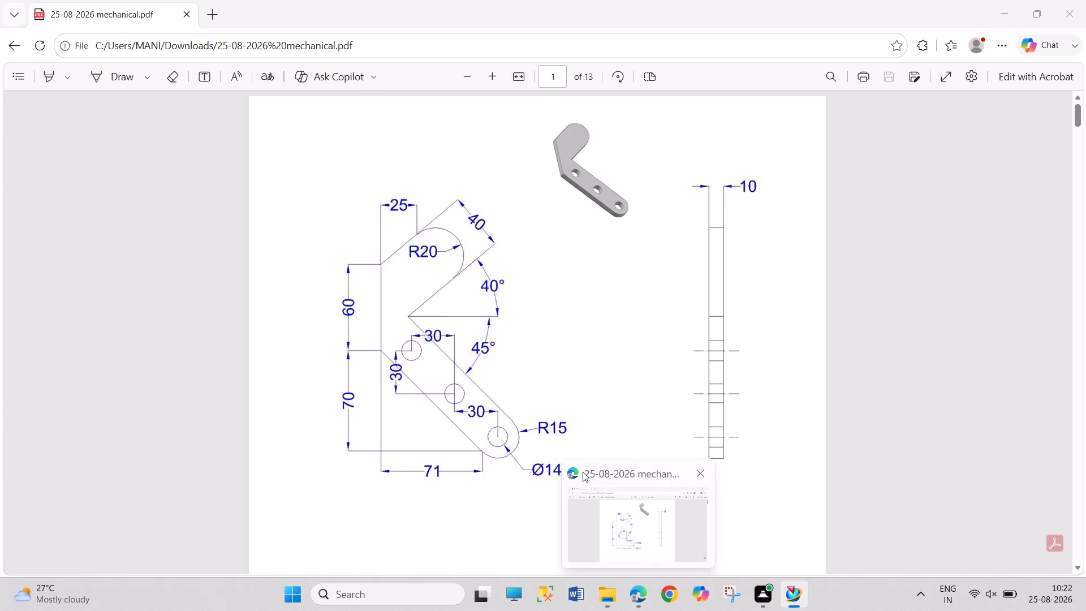
pyautogui.click(264, 51)
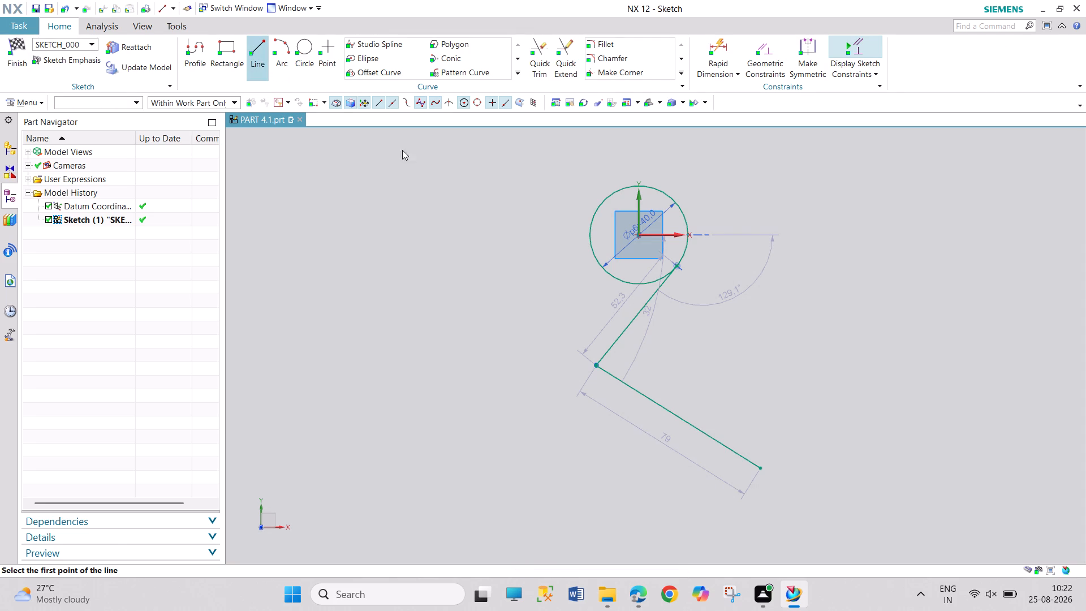
pyautogui.click(602, 202)
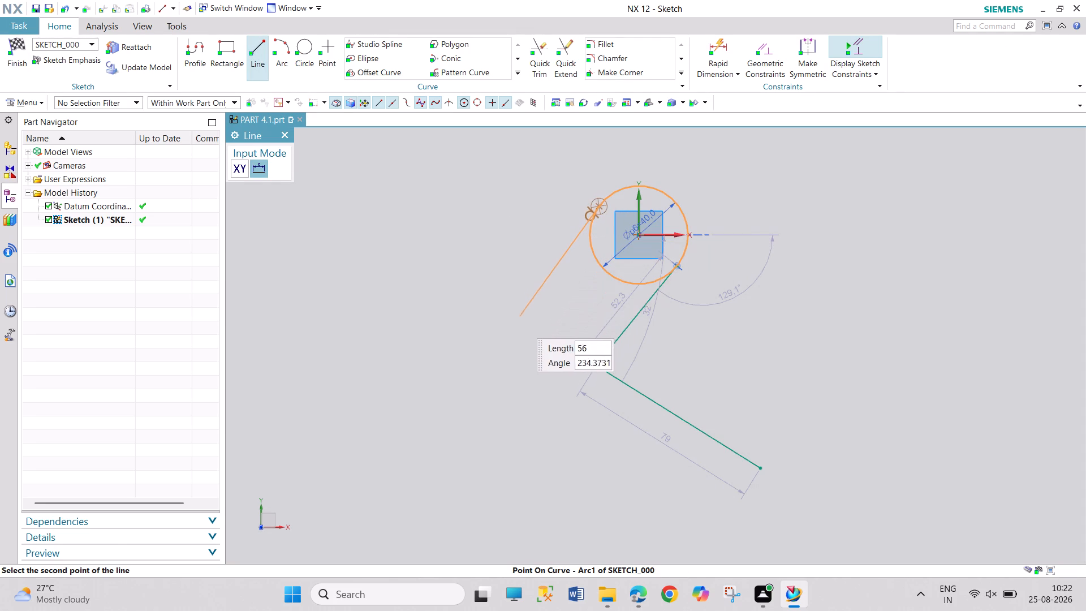
pyautogui.click(472, 363)
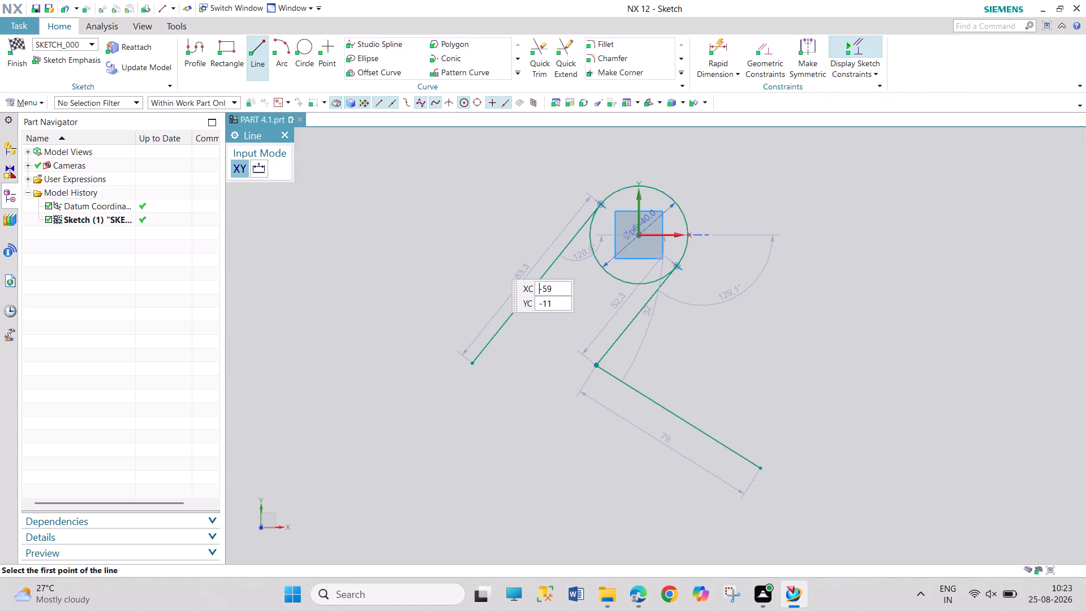
# Draw a vertical line about 78 mm long crossing the outer upper edge, and a lower edge about 106 mm long sloping down-right from it.
pyautogui.click(486, 260)
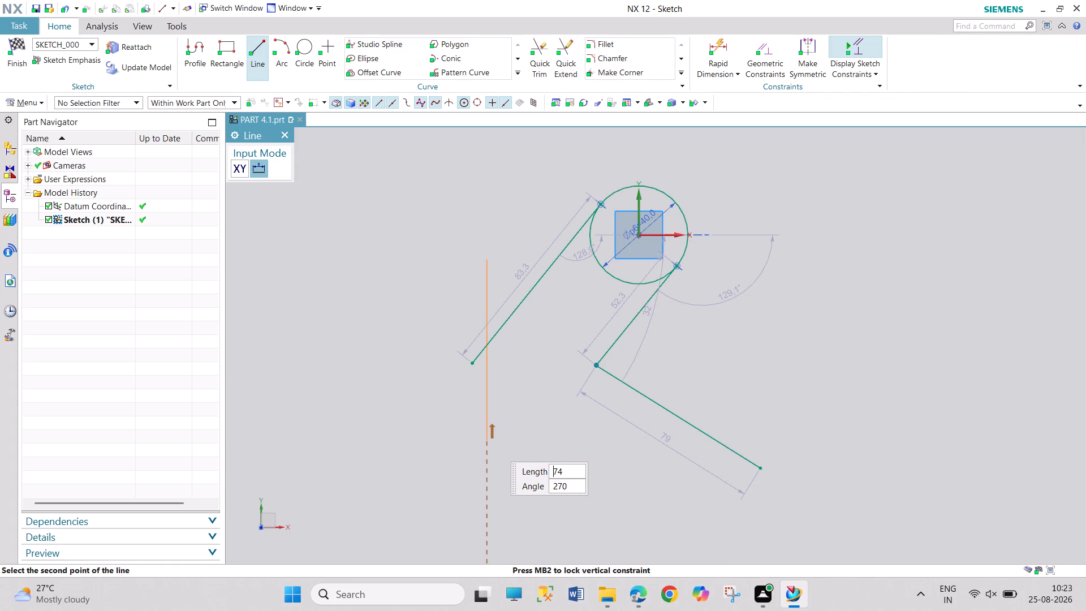
pyautogui.click(493, 450)
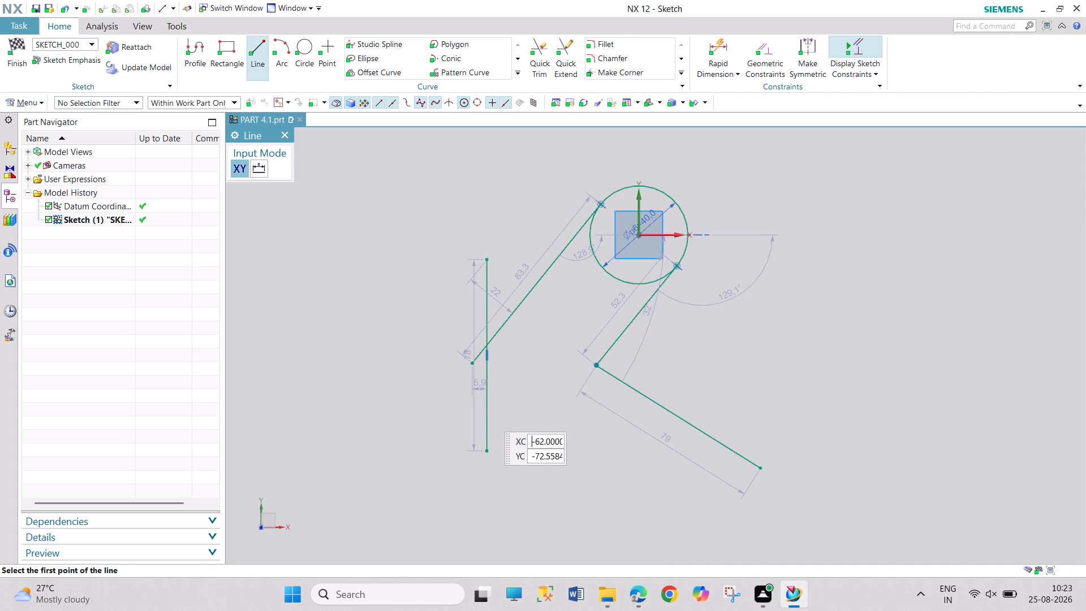
pyautogui.click(485, 414)
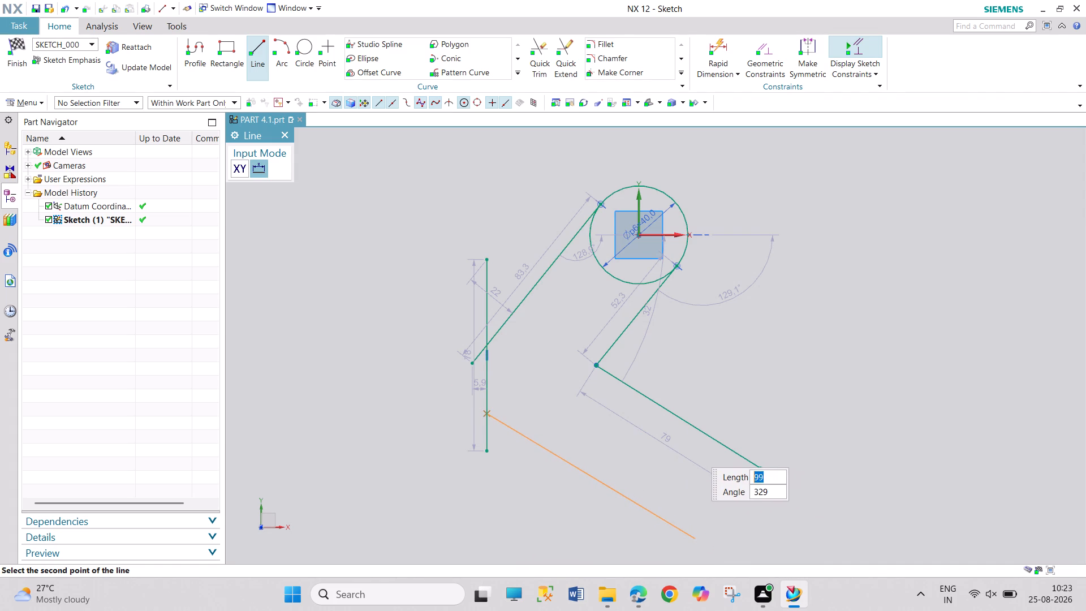
pyautogui.click(710, 549)
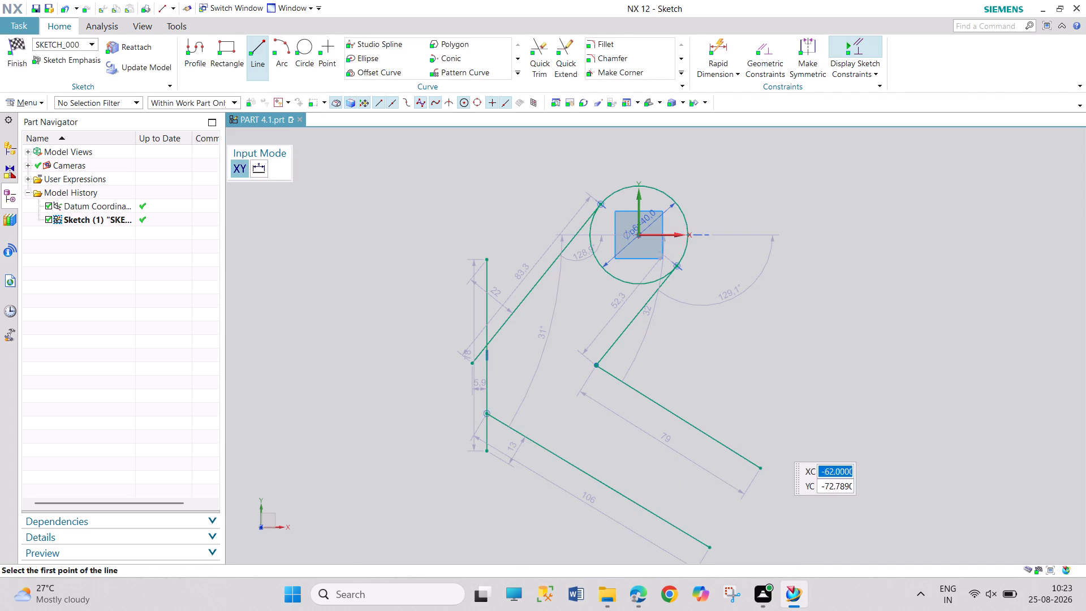
pyautogui.press('Escape')
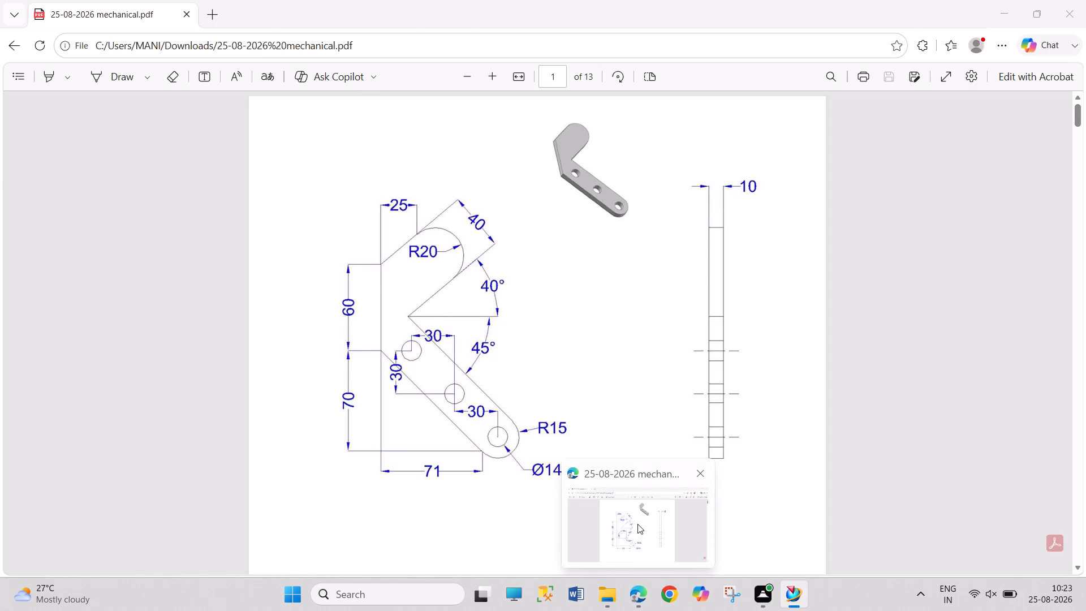
# Draw two concentric circles of about 26 mm and 13 mm diameter between the free ends of the two lower sloping lines.
pyautogui.click(304, 42)
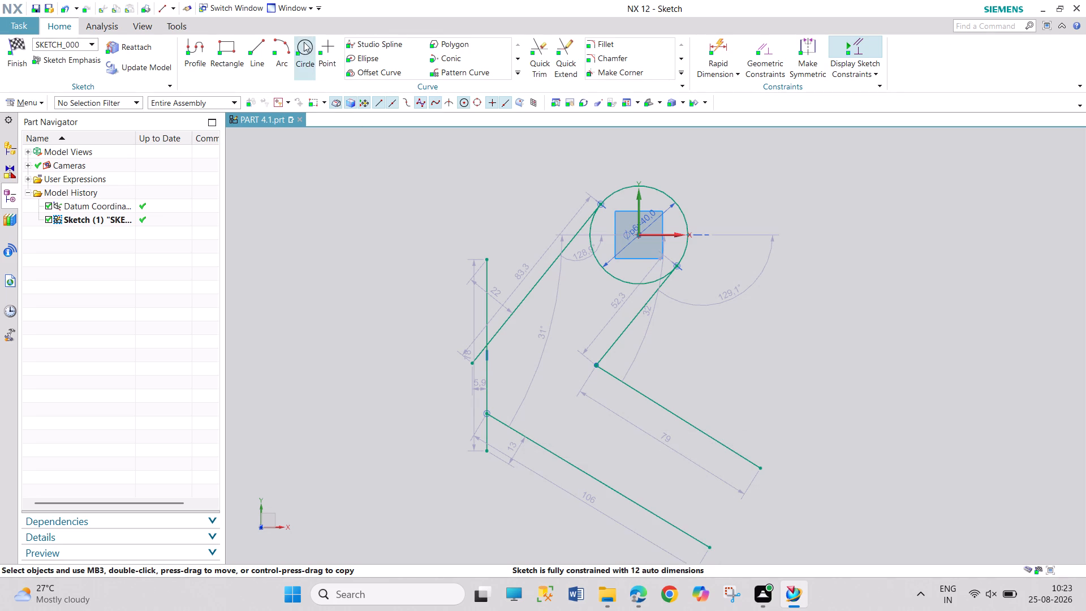
pyautogui.scroll(1, 746, 547)
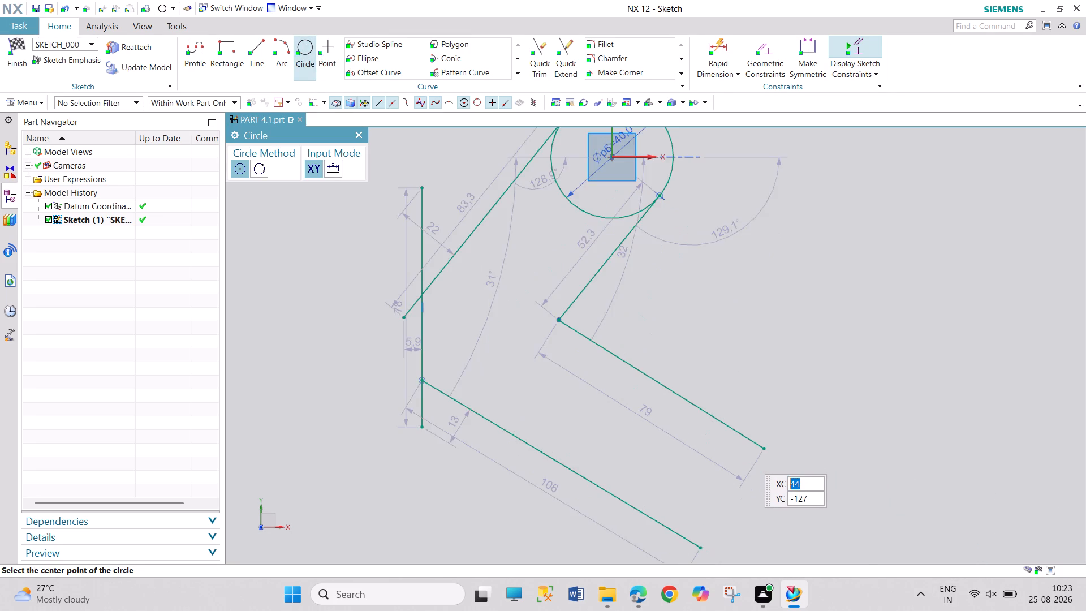
pyautogui.scroll(-3, 745, 550)
pyautogui.scroll(2, 735, 552)
pyautogui.moveTo(739, 539); pyautogui.dragTo(739, 538, button='middle')
pyautogui.moveTo(739, 539); pyautogui.dragTo(739, 538, button='right')
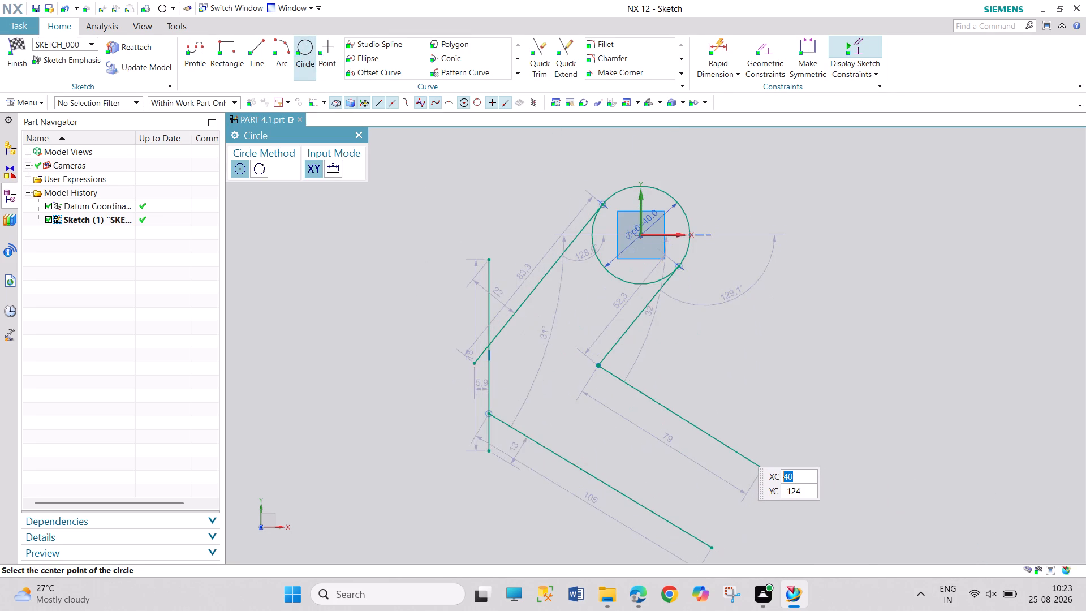
pyautogui.moveTo(739, 538); pyautogui.dragTo(734, 499, button='middle')
pyautogui.moveTo(739, 538); pyautogui.dragTo(734, 499, button='right')
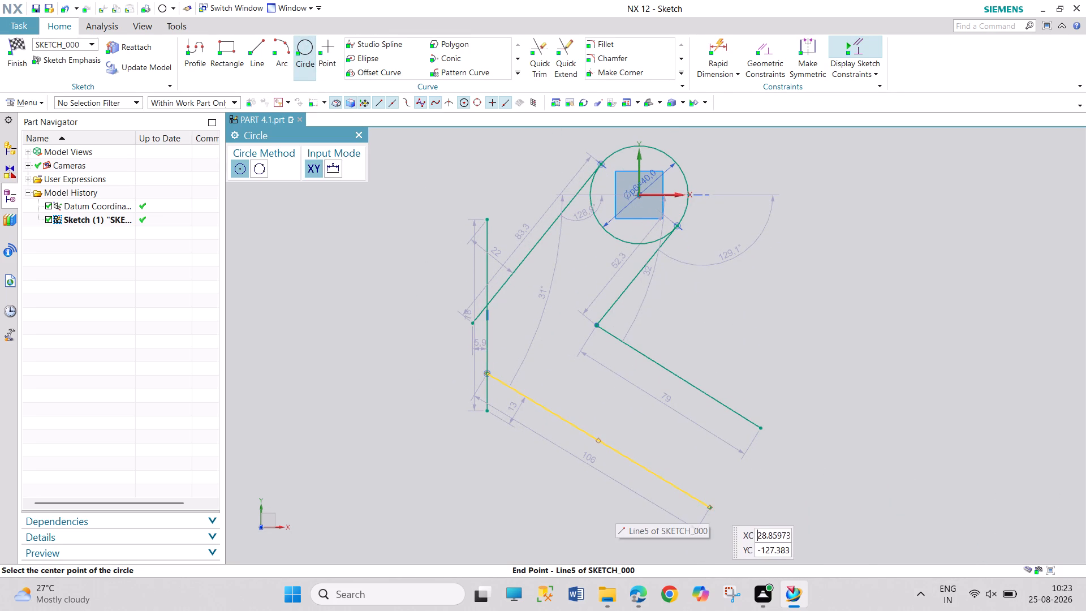
pyautogui.click(735, 462)
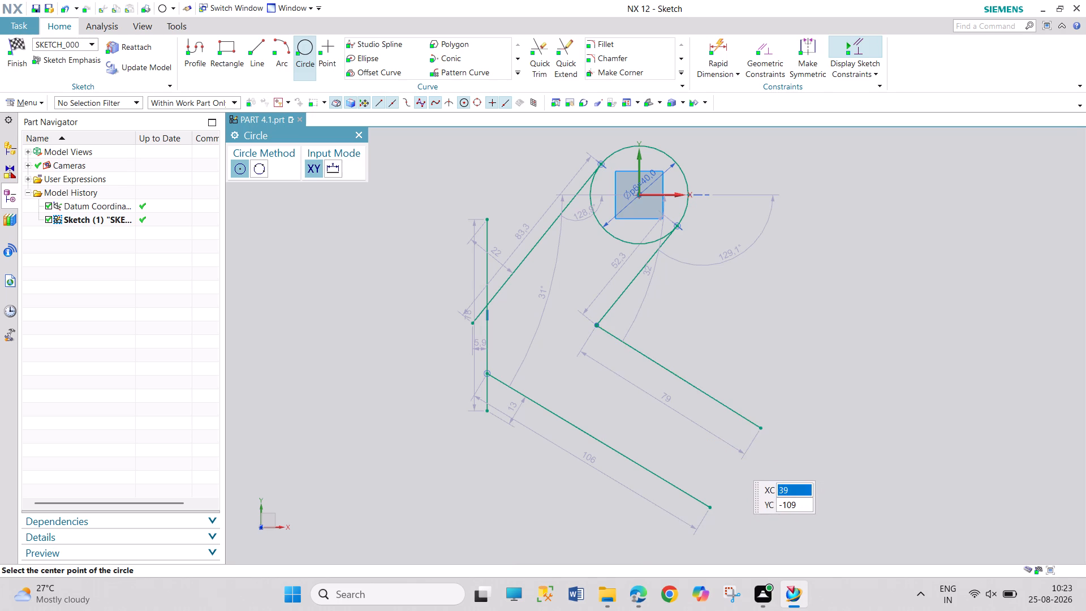
pyautogui.click(751, 489)
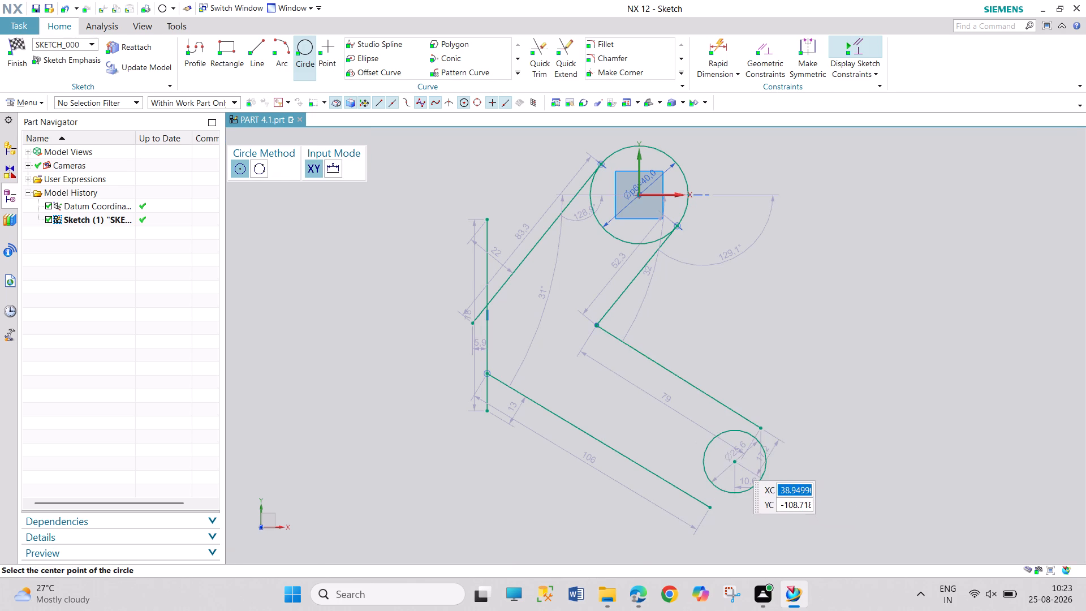
pyautogui.click(736, 459)
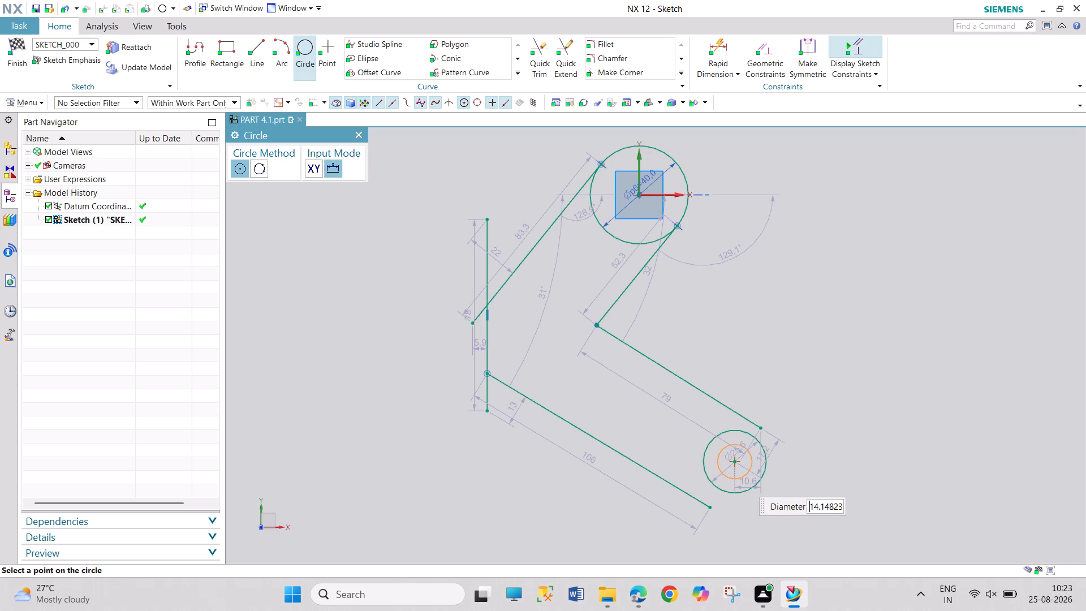
pyautogui.click(740, 478)
pyautogui.press('Escape')
pyautogui.press('Escape')
pyautogui.press('Escape')
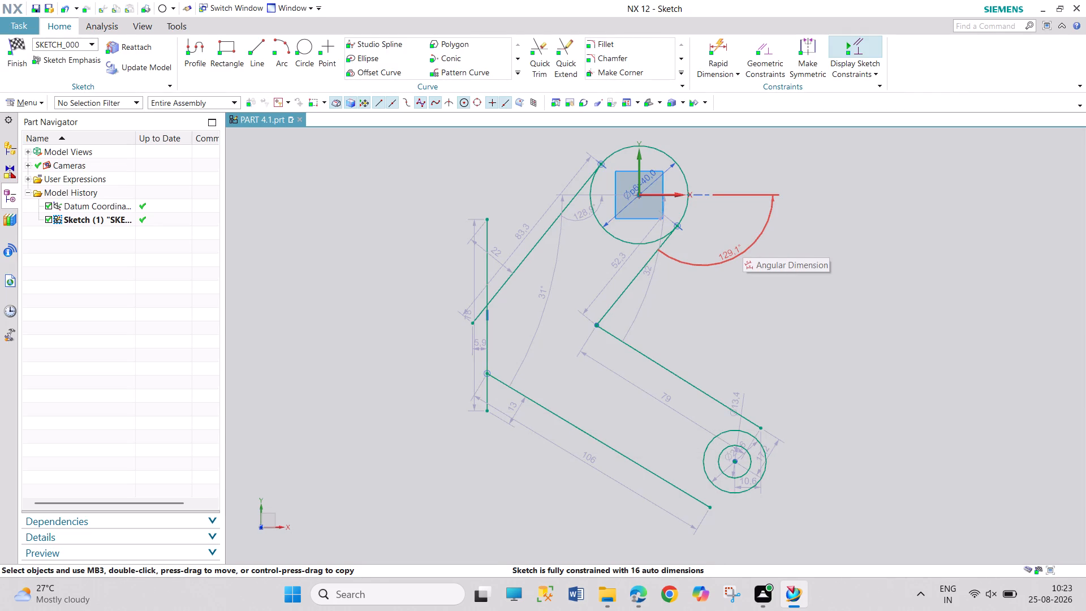
# Add an angular dimension of 85° between the two inner edge lines.
pyautogui.click(728, 73)
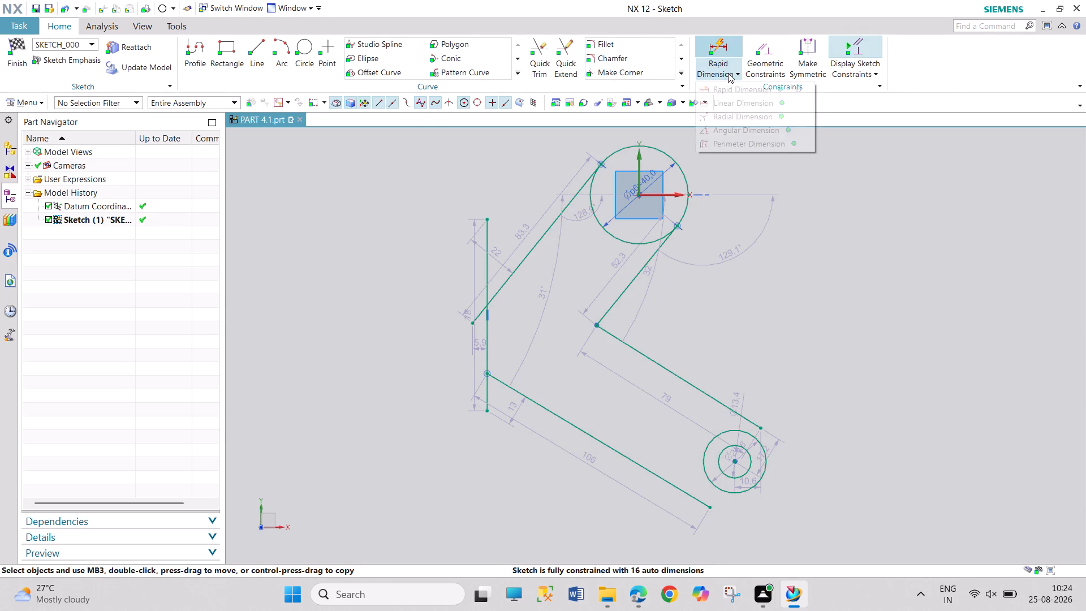
pyautogui.click(733, 130)
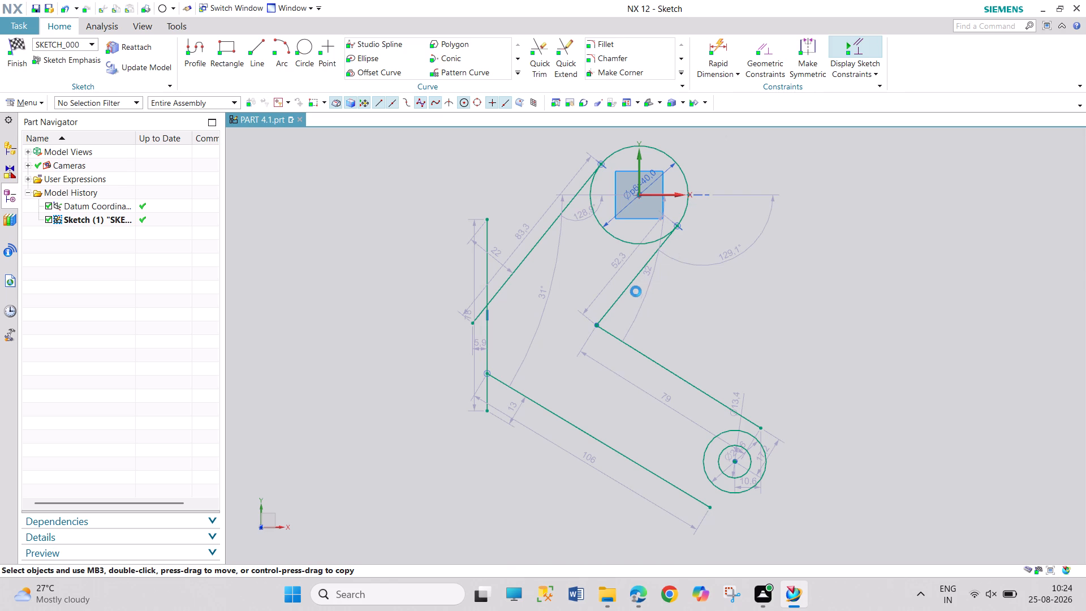
pyautogui.click(626, 287)
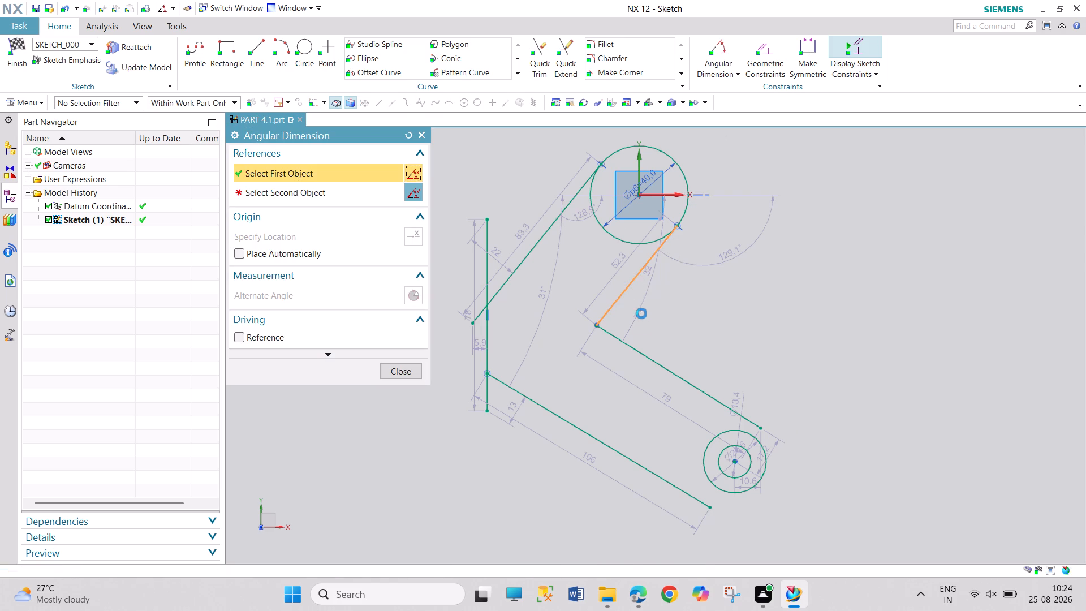
pyautogui.click(643, 355)
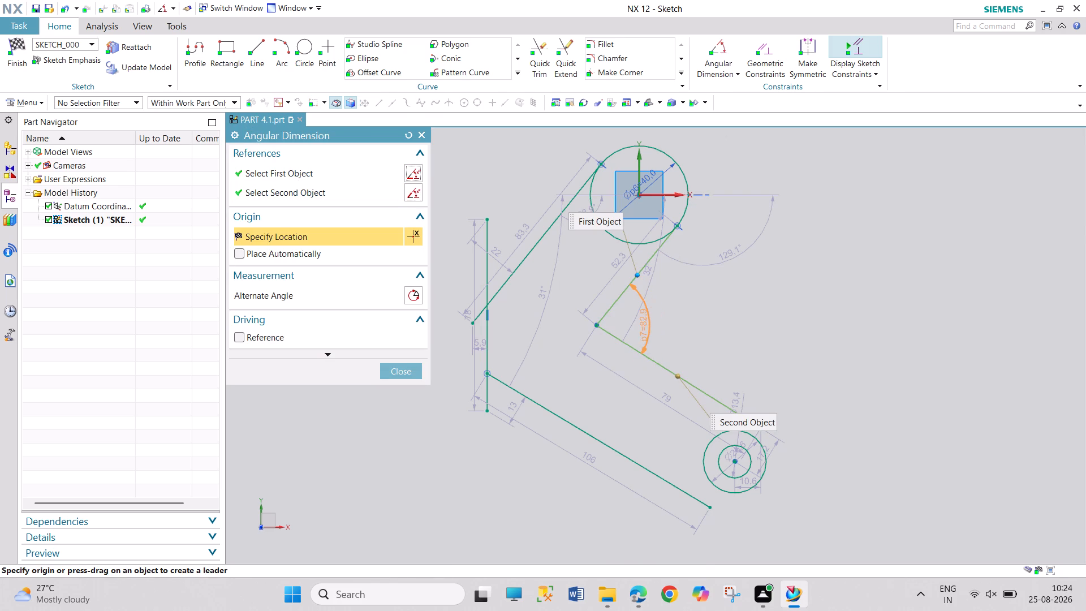
pyautogui.click(656, 319)
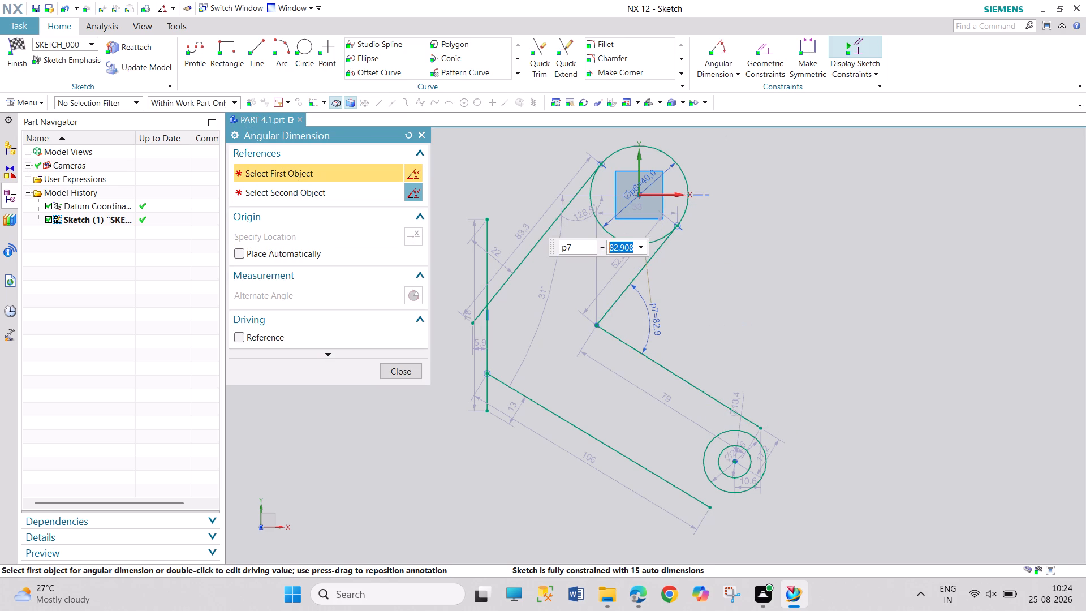
pyautogui.write('85')
pyautogui.press('Return')
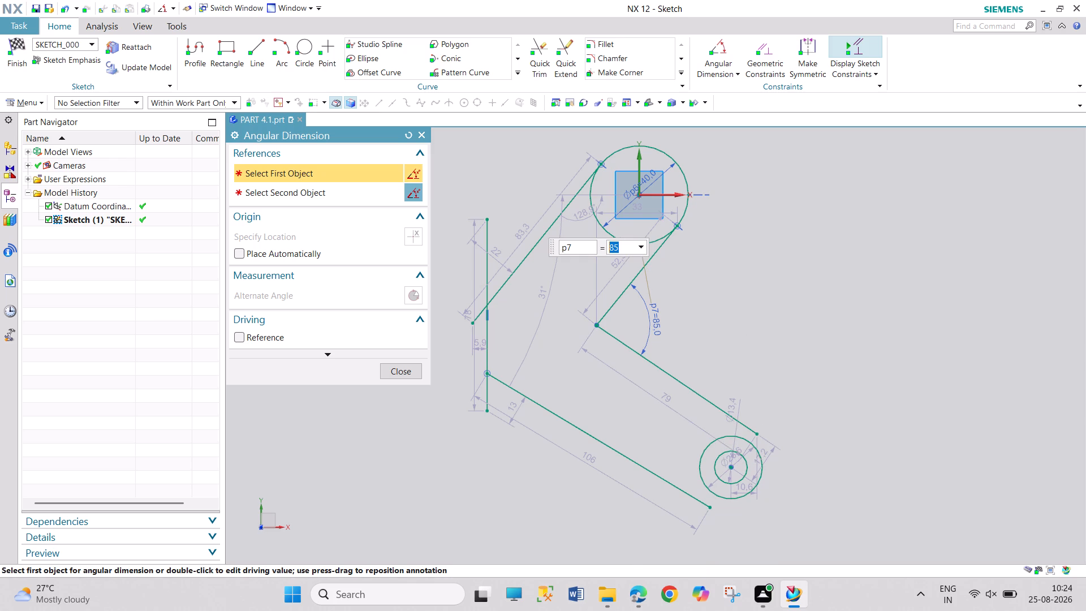
# Trim the vertical line's upper and lower overhangs and the outer upper edge's overhang to form clean corners with the neighbouring edges.
pyautogui.press('Escape')
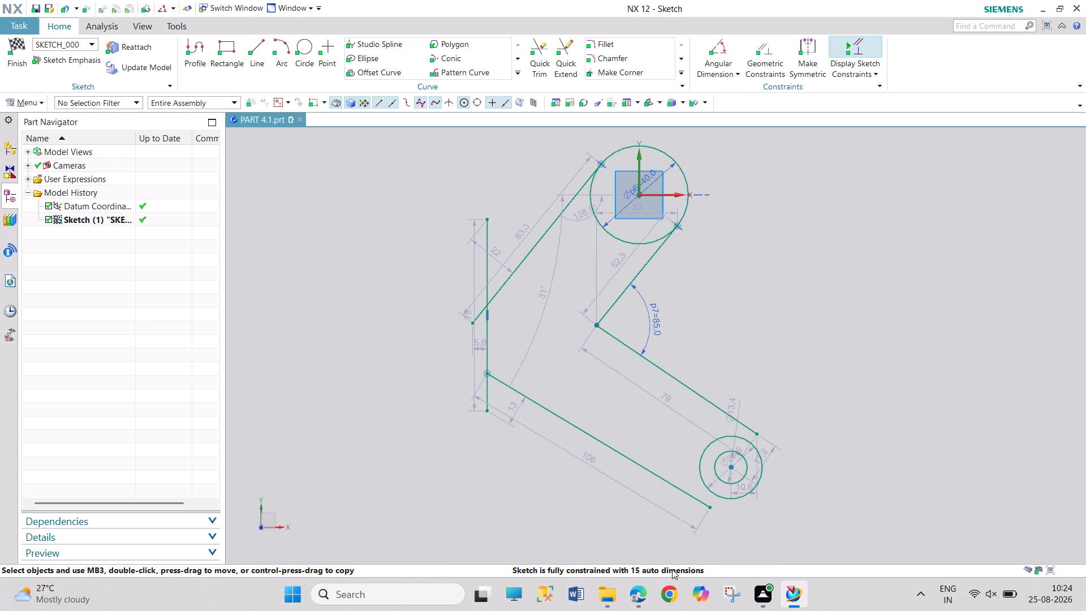
pyautogui.click(549, 40)
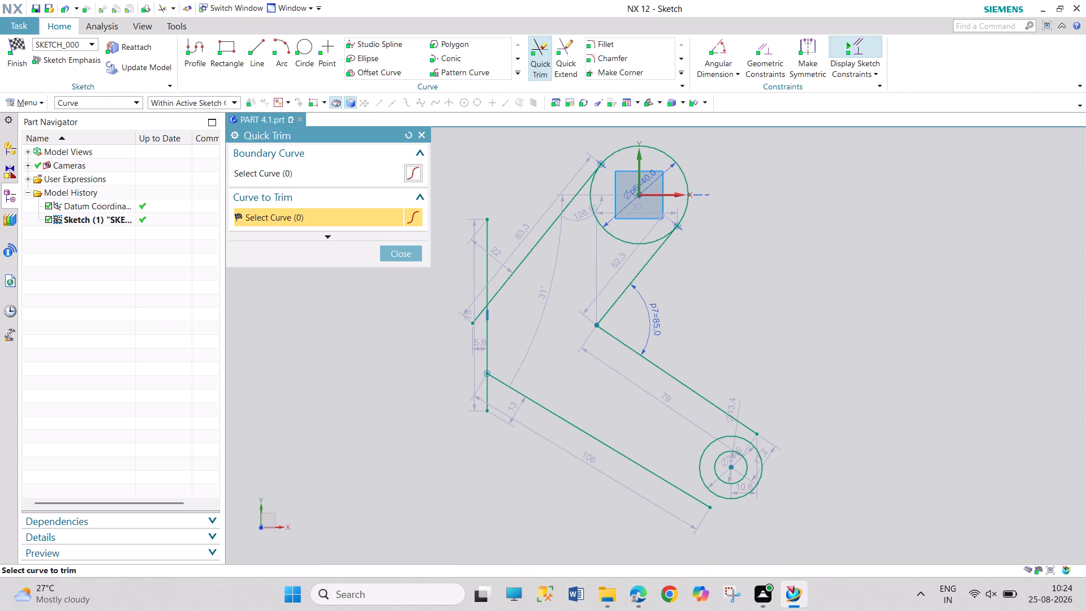
pyautogui.click(485, 246)
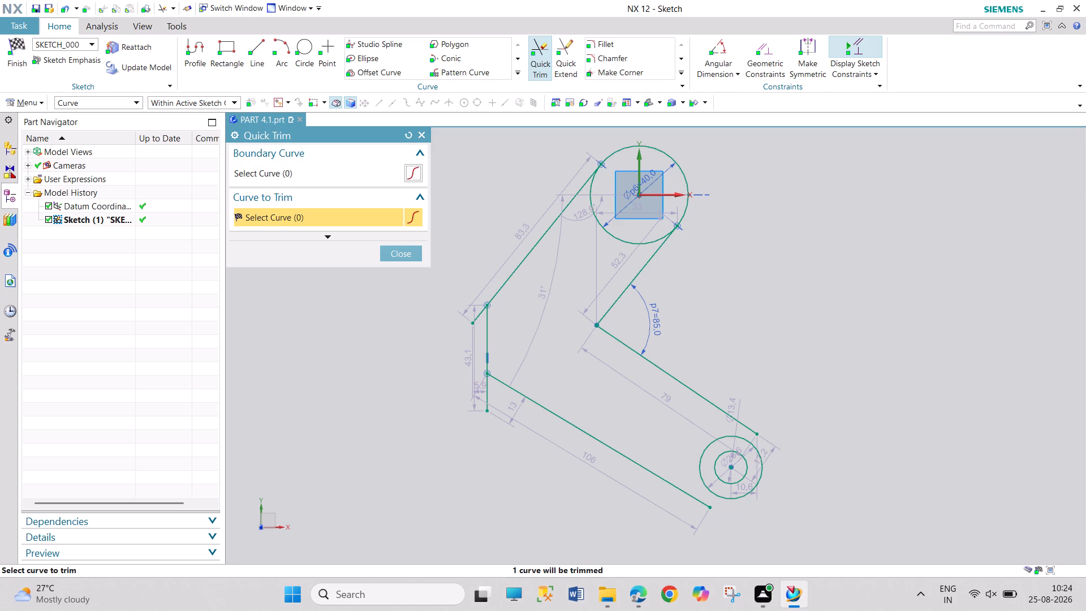
pyautogui.click(488, 405)
pyautogui.click(475, 316)
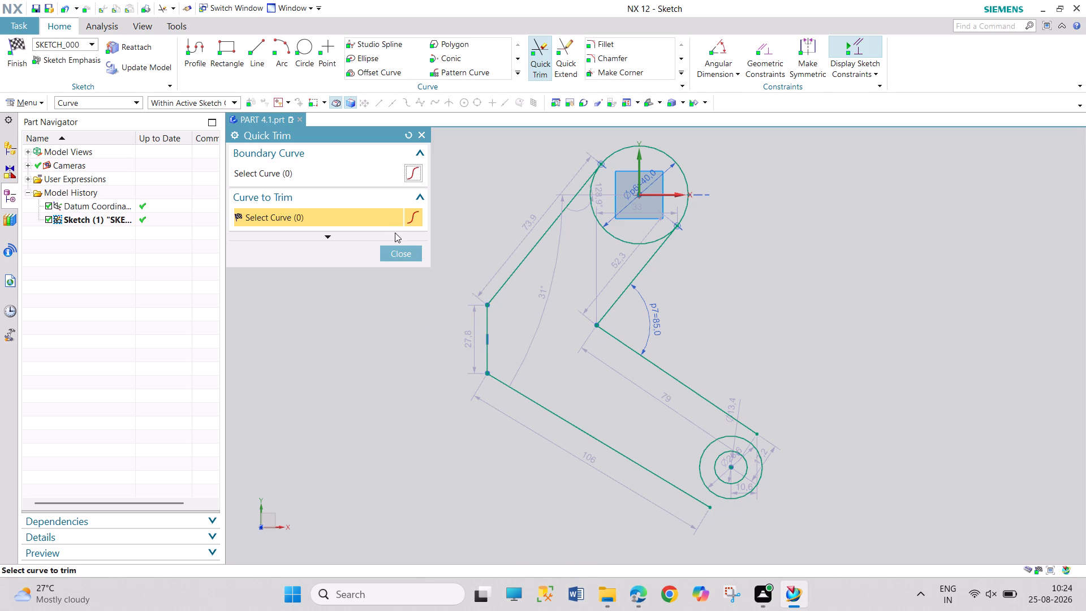
pyautogui.click(399, 253)
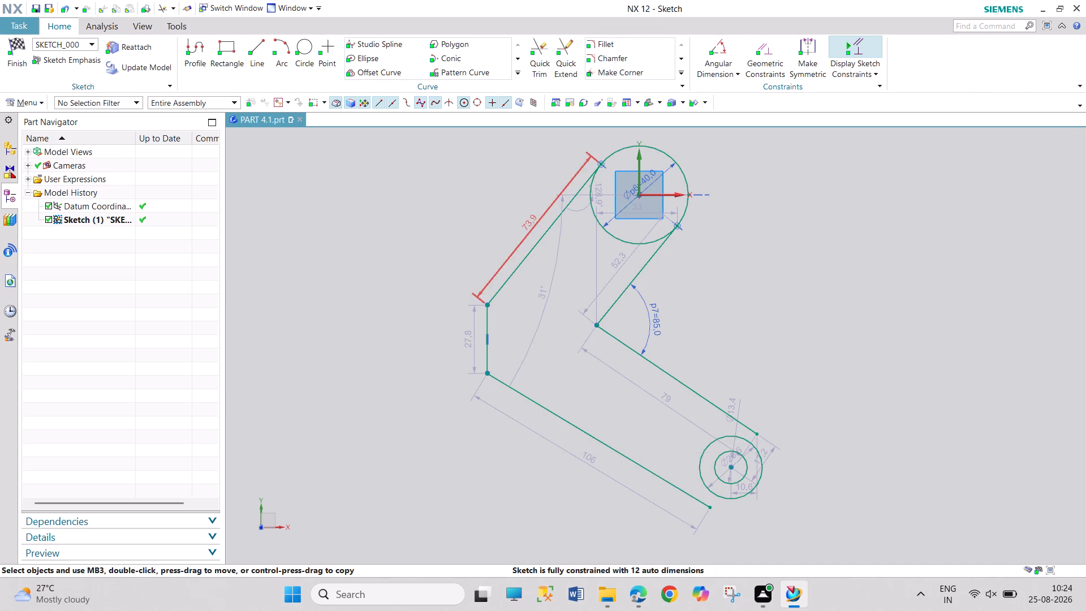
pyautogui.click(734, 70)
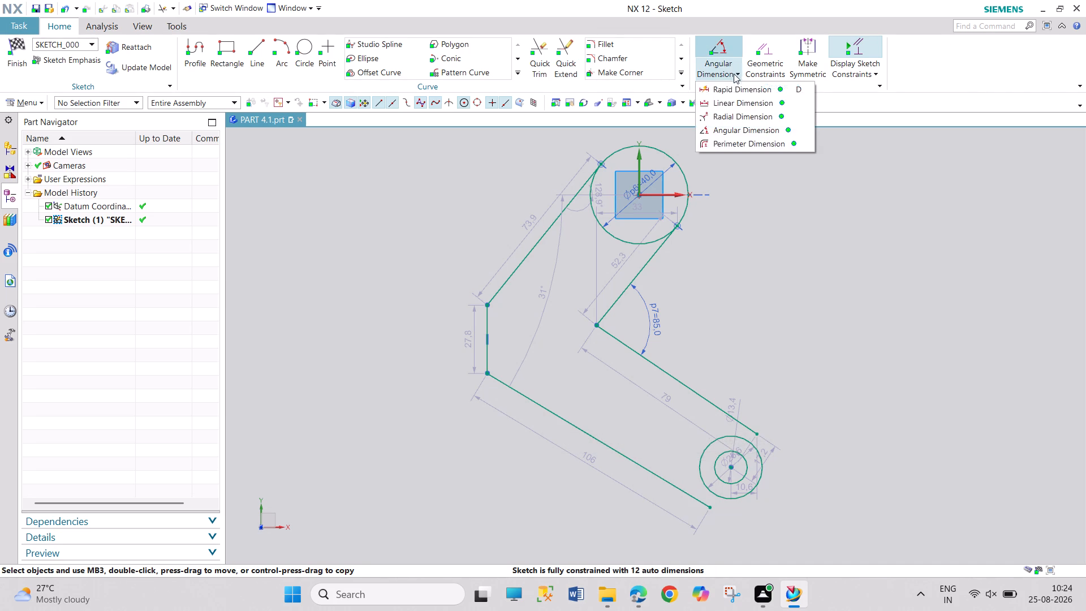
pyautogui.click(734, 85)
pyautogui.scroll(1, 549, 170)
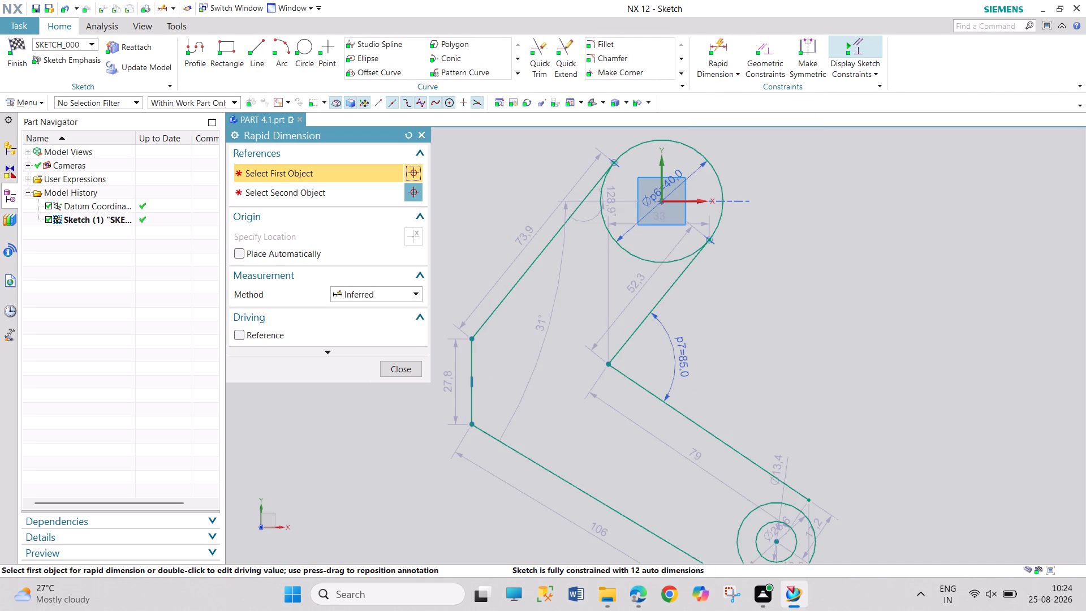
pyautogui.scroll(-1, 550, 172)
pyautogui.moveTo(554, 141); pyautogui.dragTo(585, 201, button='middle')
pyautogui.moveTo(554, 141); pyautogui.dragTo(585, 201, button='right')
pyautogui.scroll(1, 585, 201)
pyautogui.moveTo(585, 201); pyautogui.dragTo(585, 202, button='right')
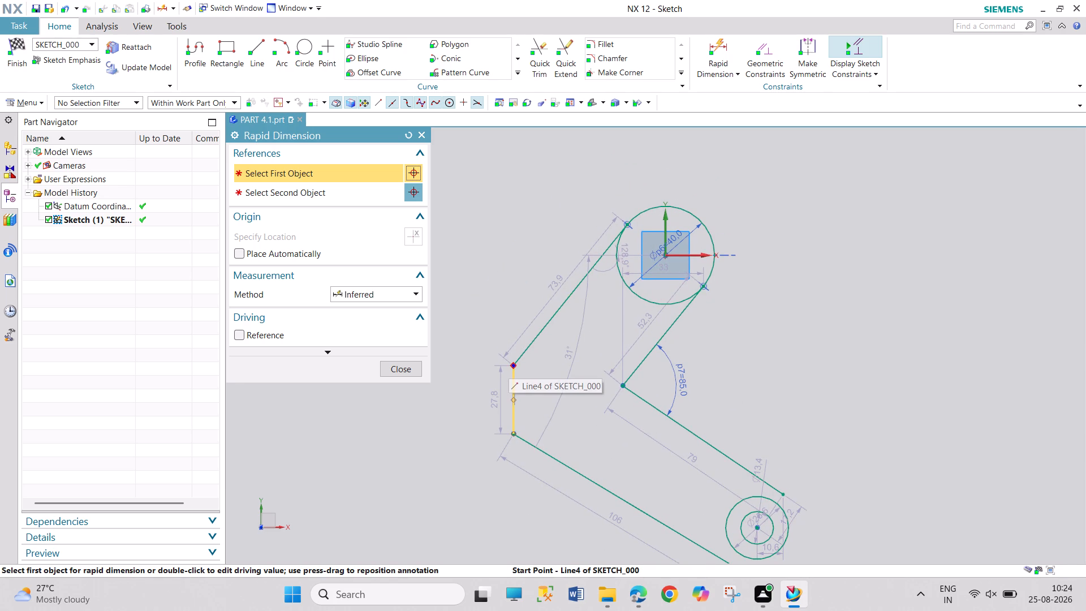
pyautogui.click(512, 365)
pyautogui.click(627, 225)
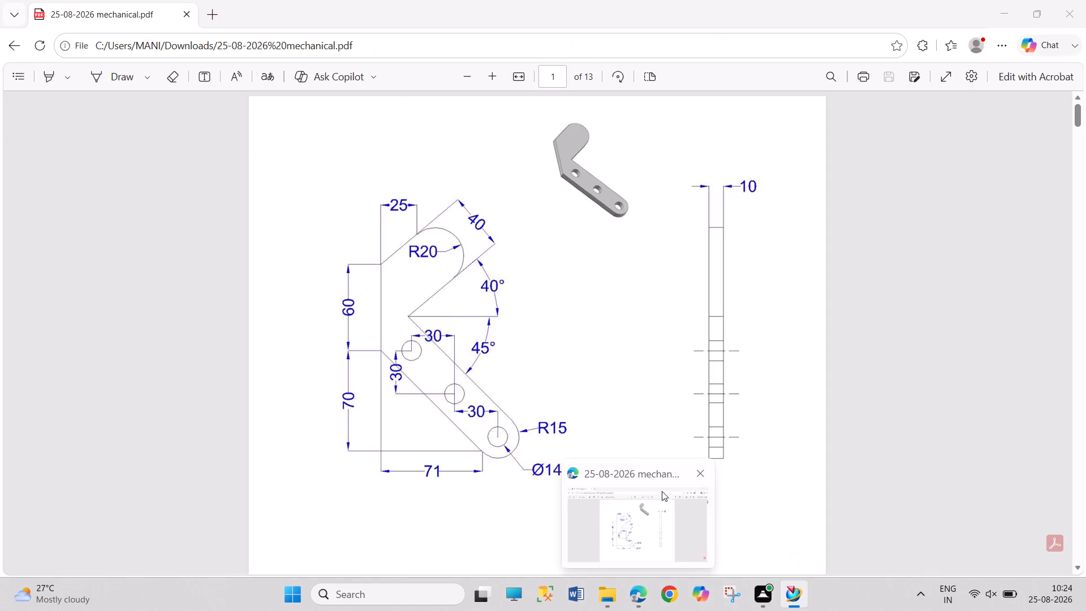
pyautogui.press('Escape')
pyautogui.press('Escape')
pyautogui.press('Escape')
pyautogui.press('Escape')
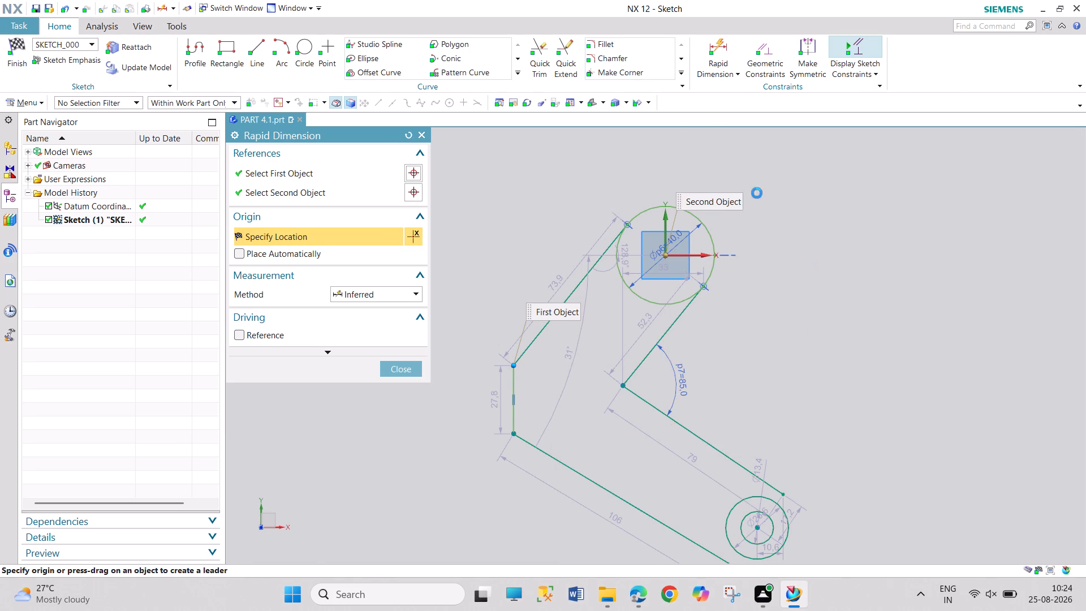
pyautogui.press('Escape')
# Add a 25 mm horizontal dimension across the outer upper edge, from its corner with the vertical line to its tangent point.
pyautogui.click(731, 46)
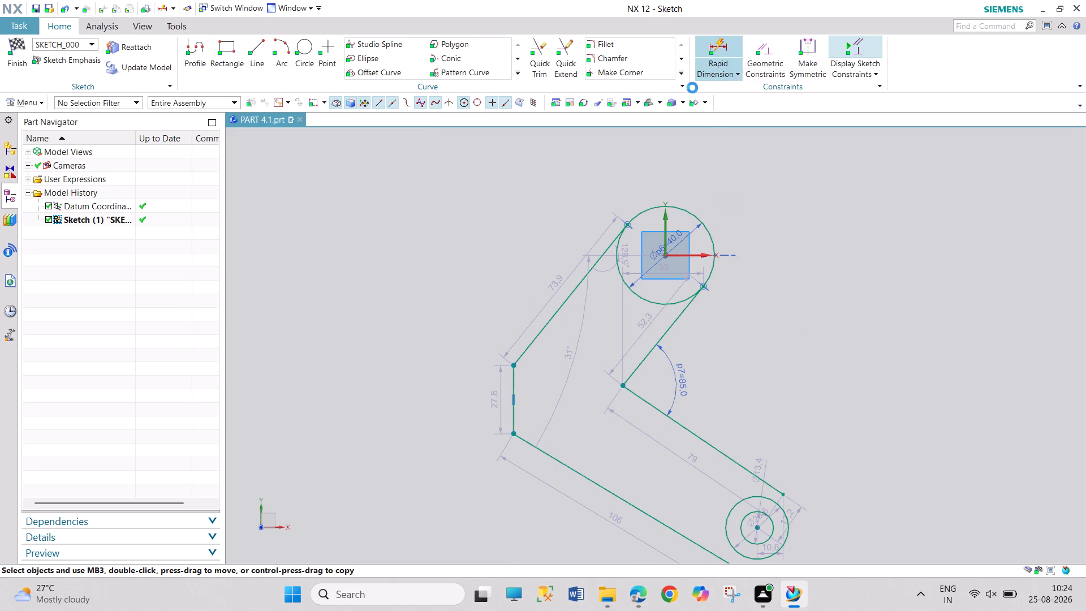
pyautogui.moveTo(551, 317); pyautogui.dragTo(553, 311)
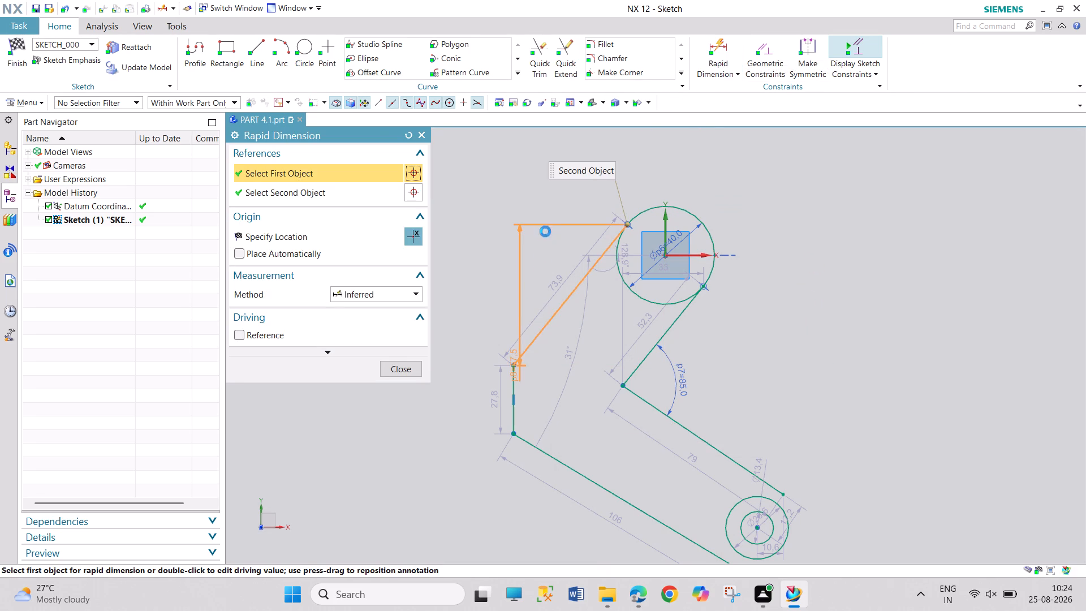
pyautogui.click(547, 218)
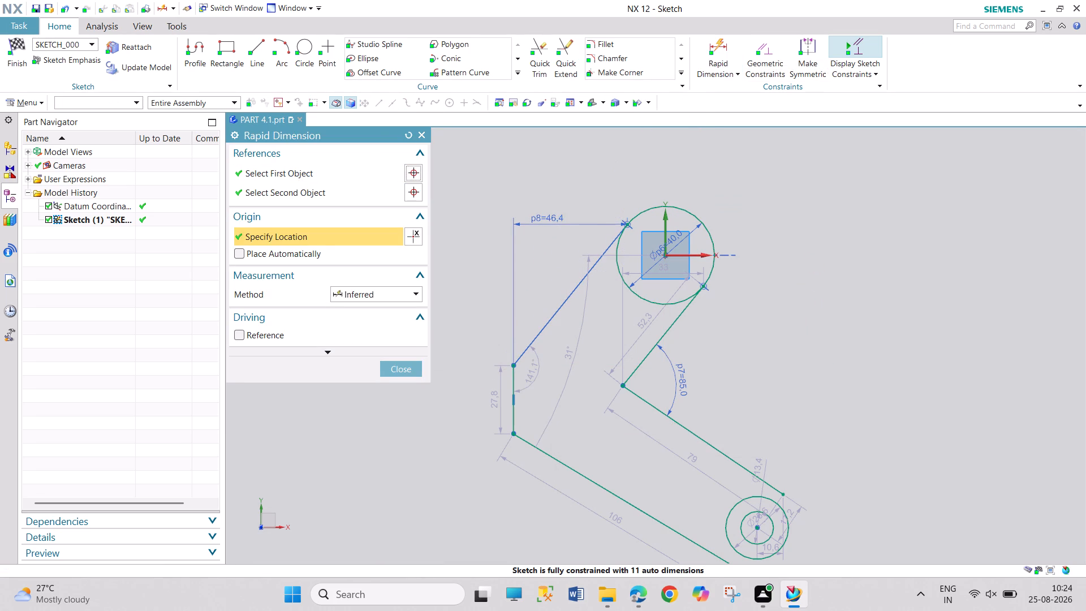
pyautogui.write('25')
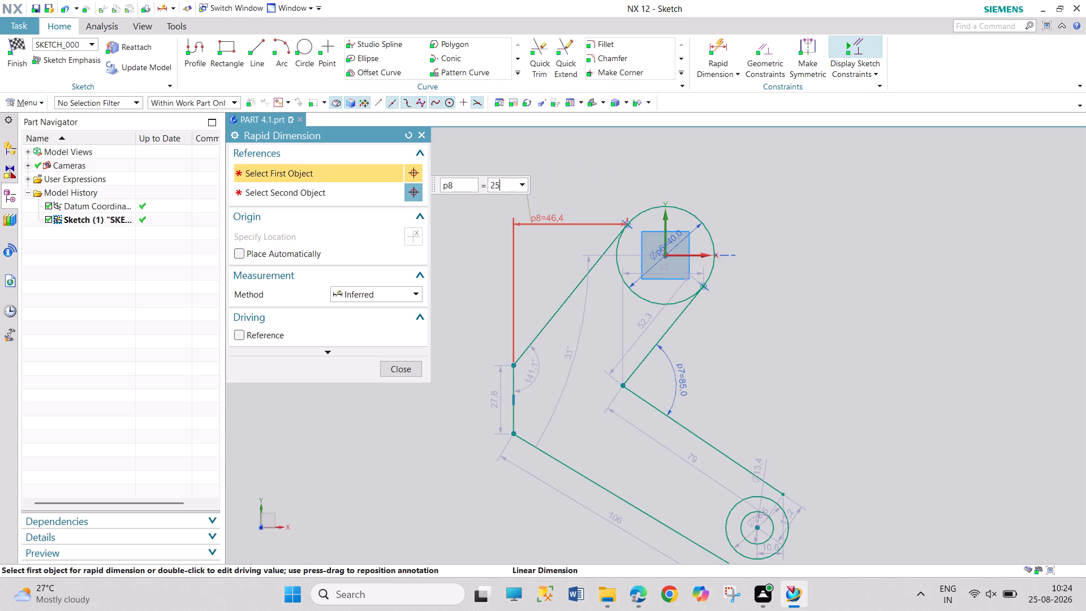
pyautogui.press('Return')
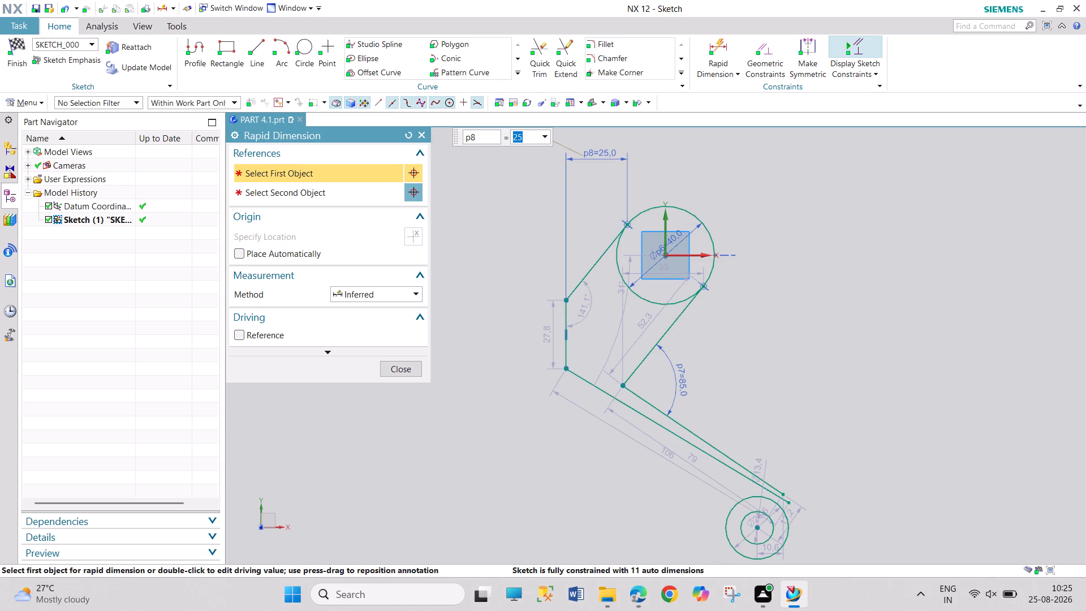
pyautogui.press('Escape')
pyautogui.press('Escape')
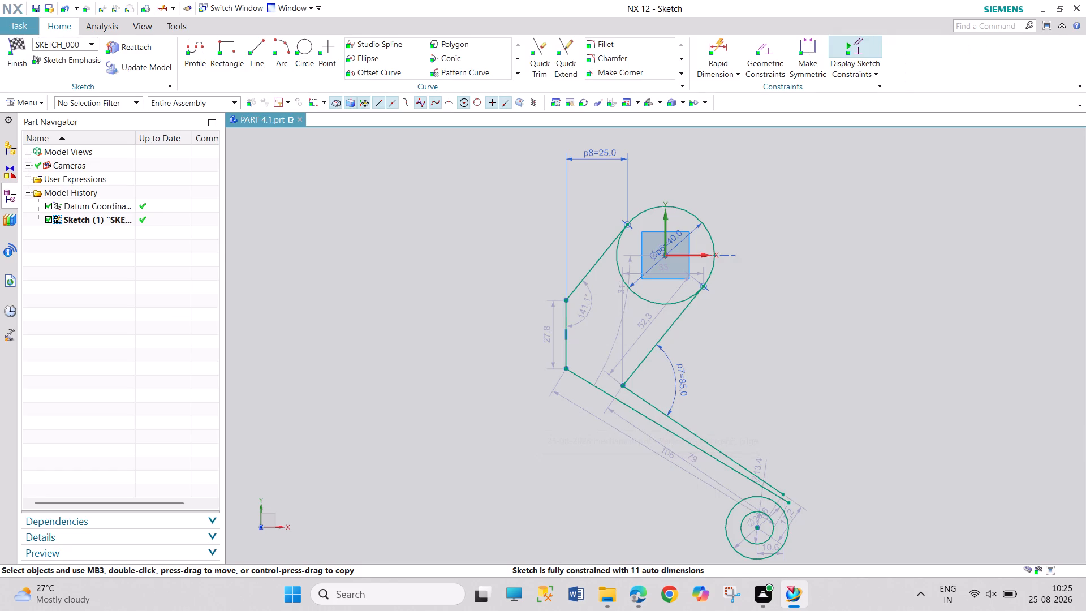
# Move the vertical line's length dimension outward and set it to 60 mm.
pyautogui.moveTo(549, 333); pyautogui.dragTo(507, 330)
pyautogui.doubleClick(510, 337)
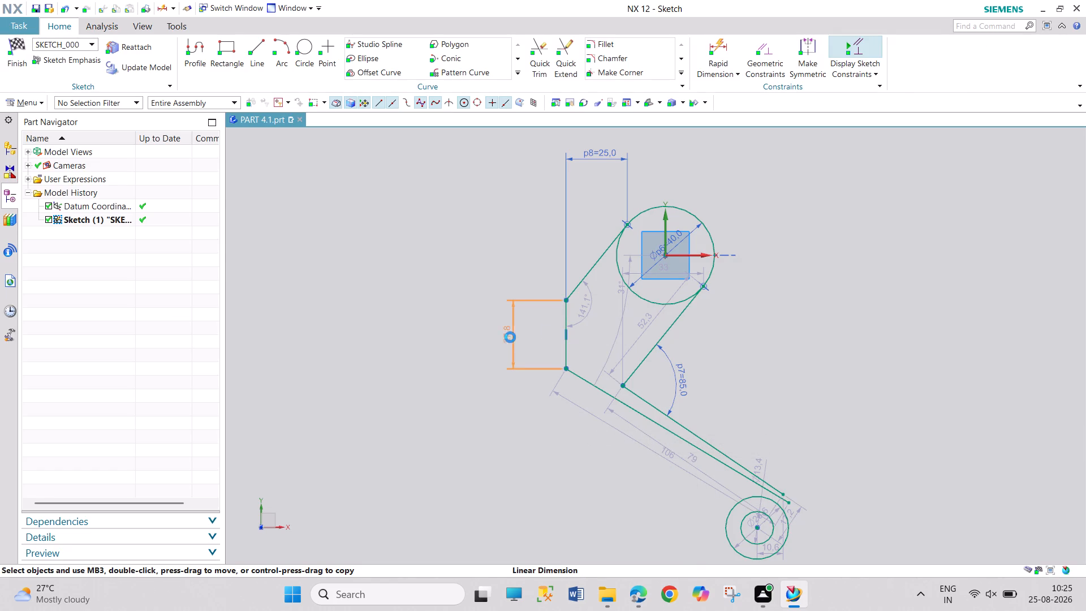
pyautogui.write('60')
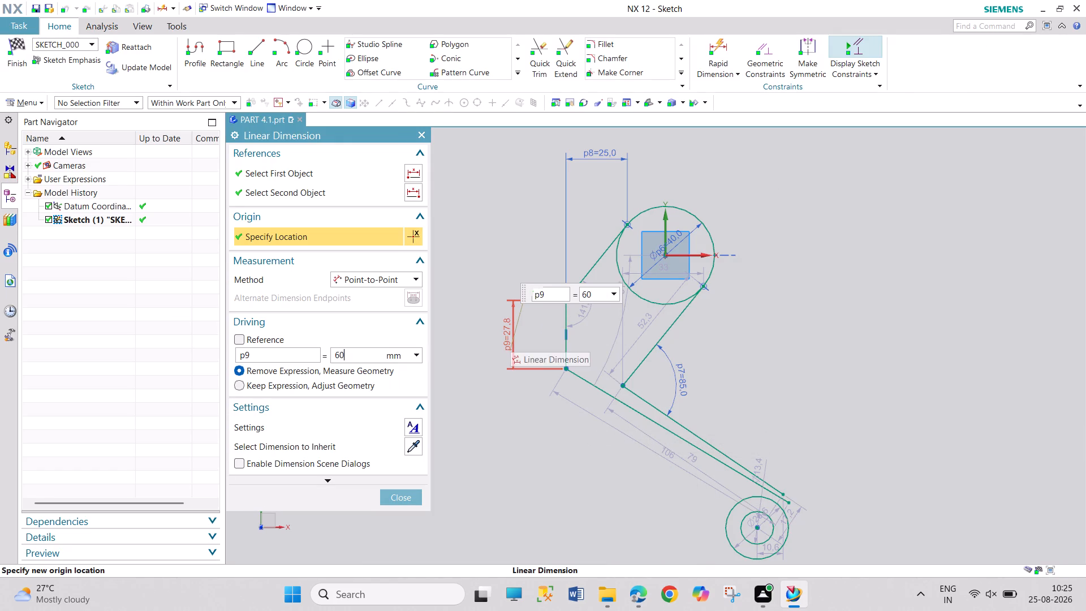
pyautogui.press('Return')
pyautogui.press('Escape')
pyautogui.press('Escape')
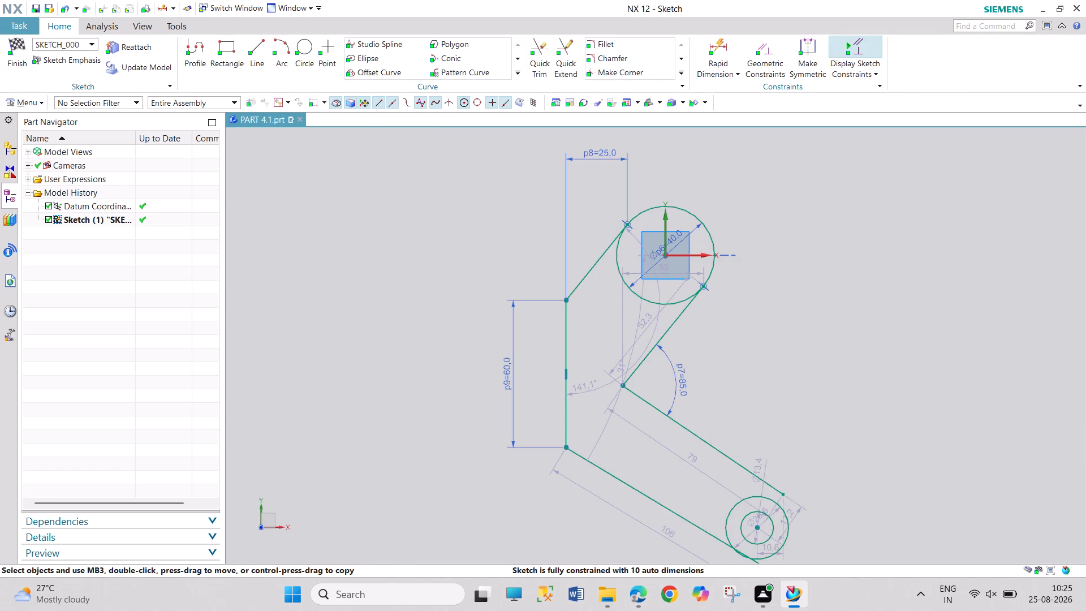
pyautogui.press('Escape')
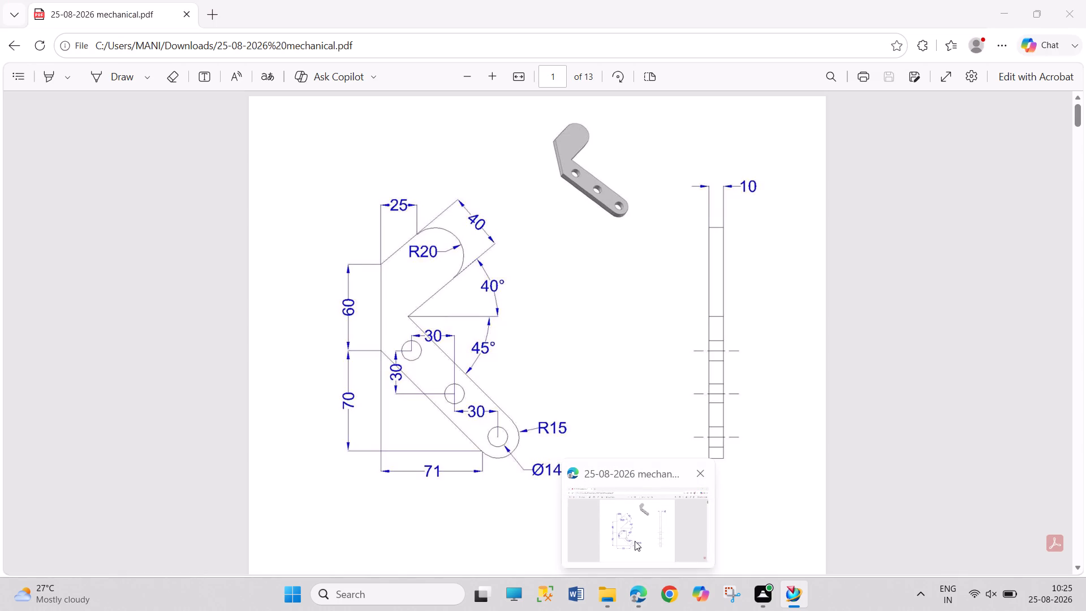
# Move the outer concentric circle's diameter dimension clear of the lower arm and set it to 30 mm.
pyautogui.scroll(1, 651, 493)
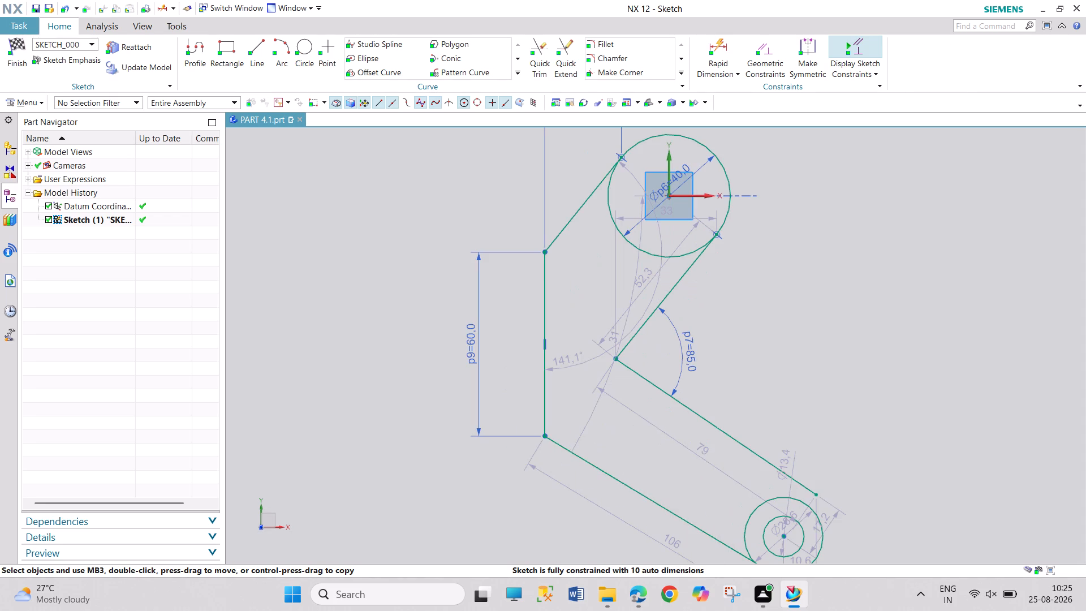
pyautogui.scroll(-5, 650, 491)
pyautogui.scroll(2, 654, 542)
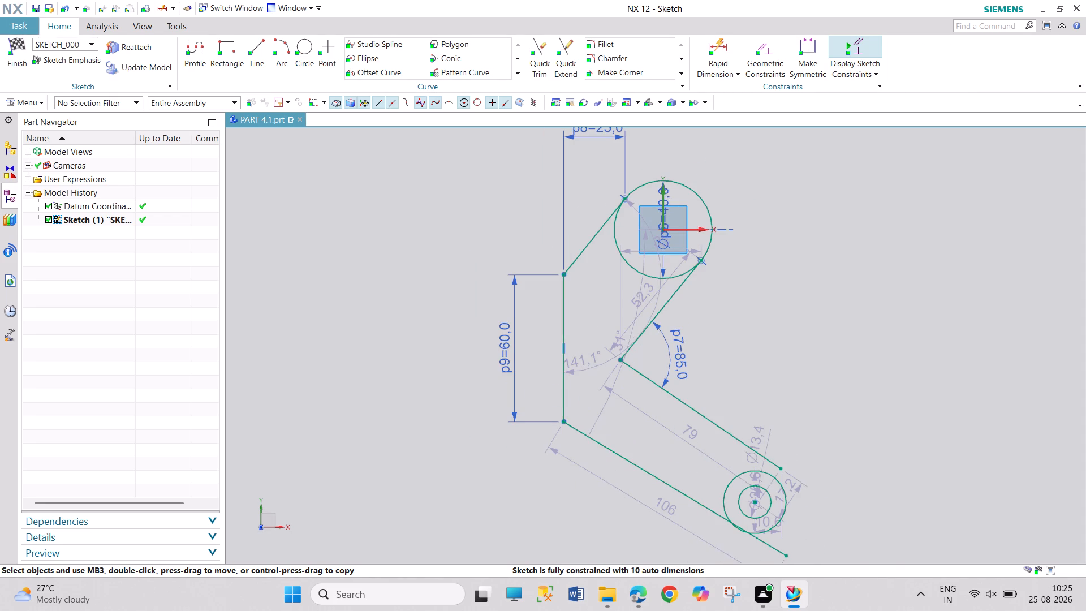
pyautogui.scroll(4, 699, 543)
pyautogui.scroll(-4, 694, 533)
pyautogui.moveTo(674, 527); pyautogui.dragTo(674, 511, button='middle')
pyautogui.moveTo(674, 527); pyautogui.dragTo(674, 511, button='right')
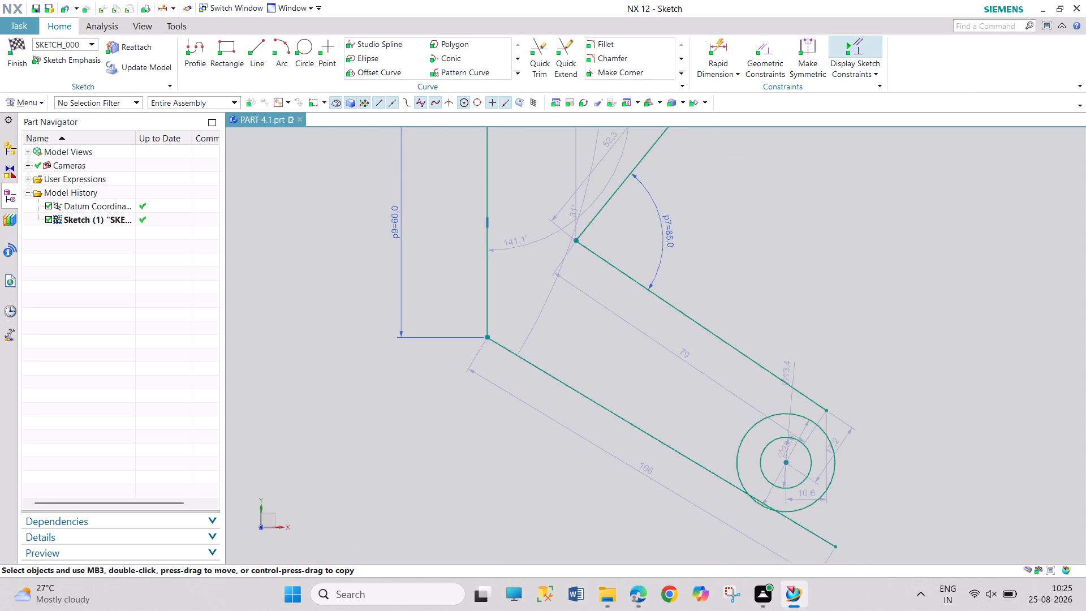
pyautogui.moveTo(674, 511); pyautogui.dragTo(659, 454, button='middle')
pyautogui.moveTo(674, 511); pyautogui.dragTo(659, 454, button='right')
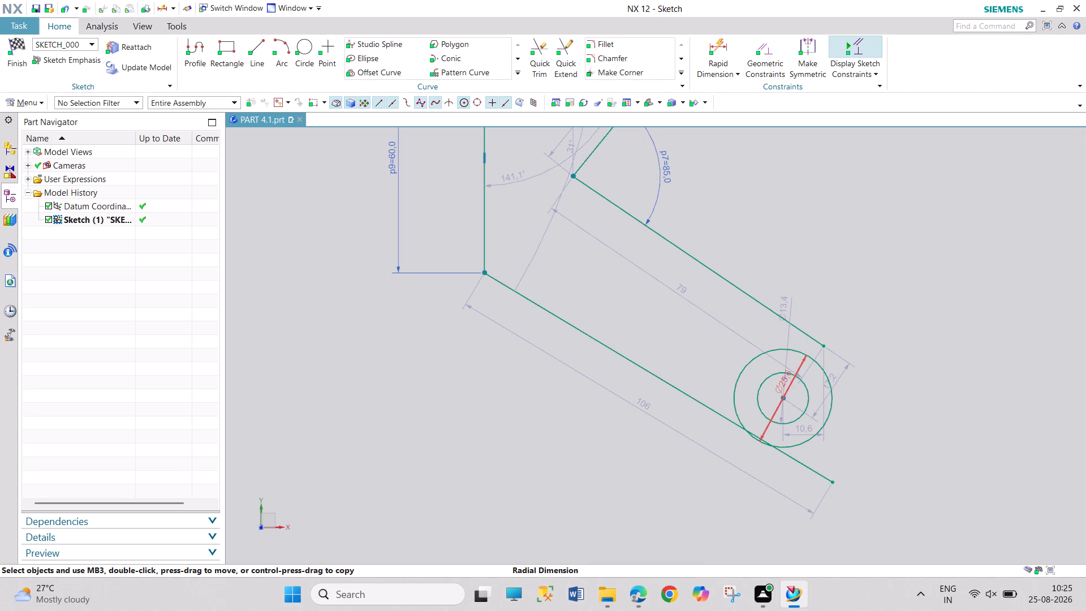
pyautogui.moveTo(781, 386); pyautogui.dragTo(940, 363)
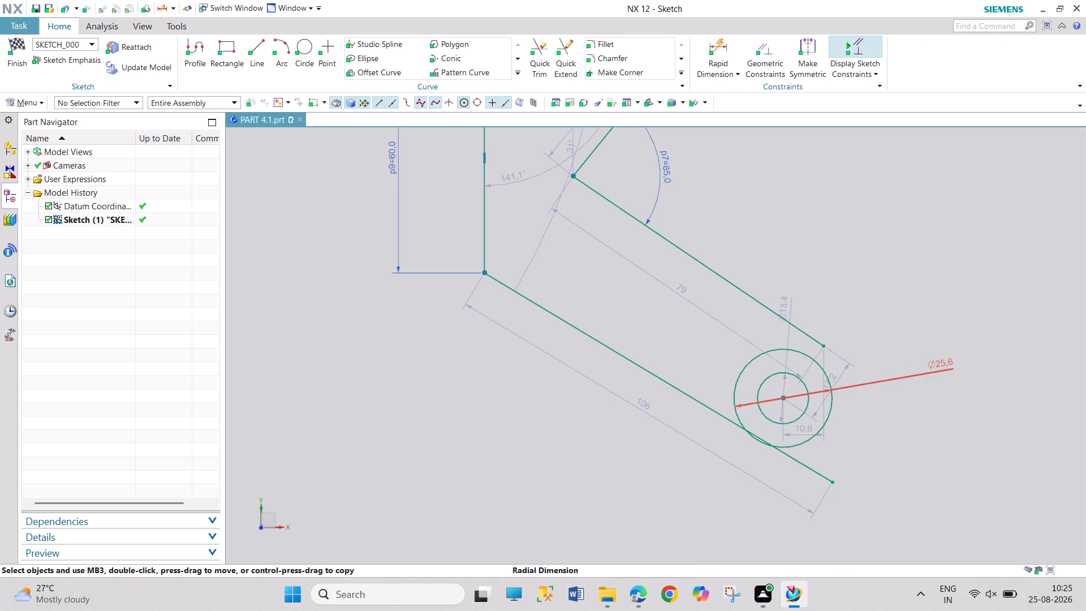
pyautogui.doubleClick(945, 364)
pyautogui.write('30')
pyautogui.press('Return')
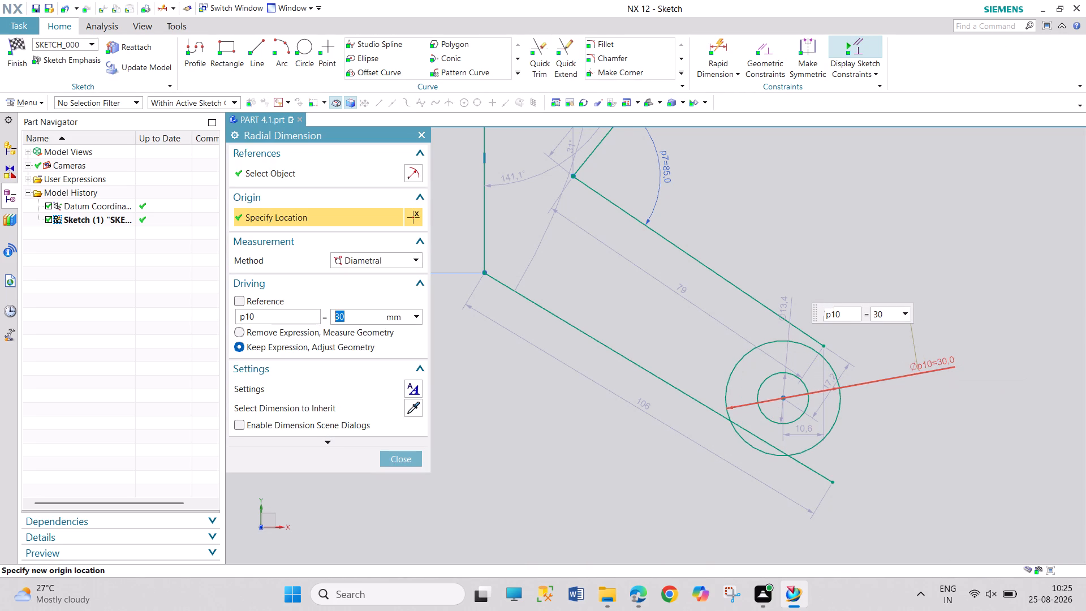
pyautogui.press('Escape')
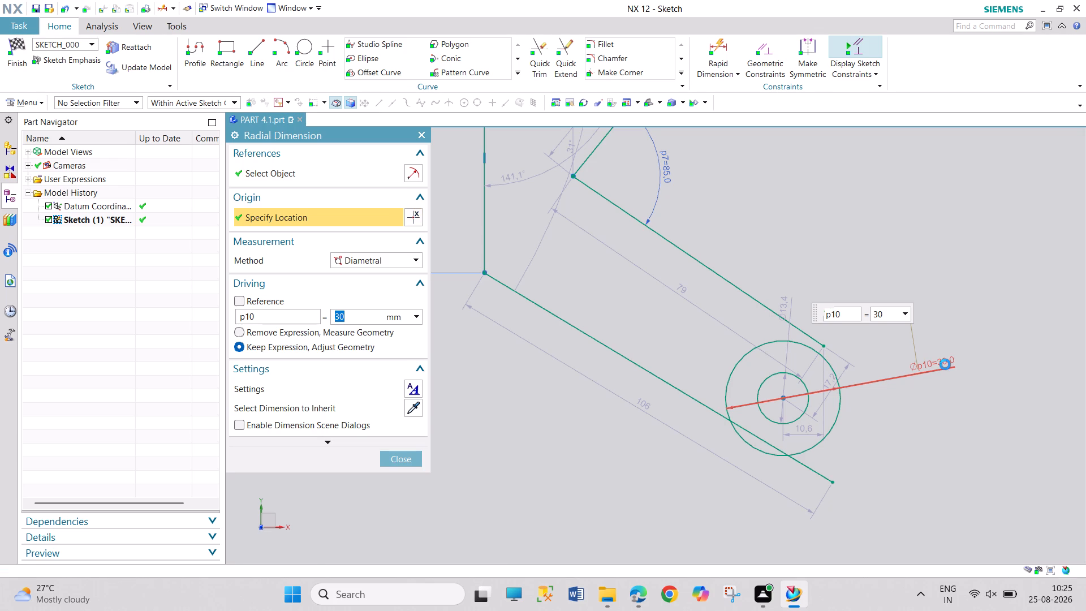
pyautogui.press('Escape')
pyautogui.press('Escape')
# Move the inner concentric circle's diameter dimension outside the circles and set it to 14 mm.
pyautogui.moveTo(785, 295); pyautogui.dragTo(839, 270)
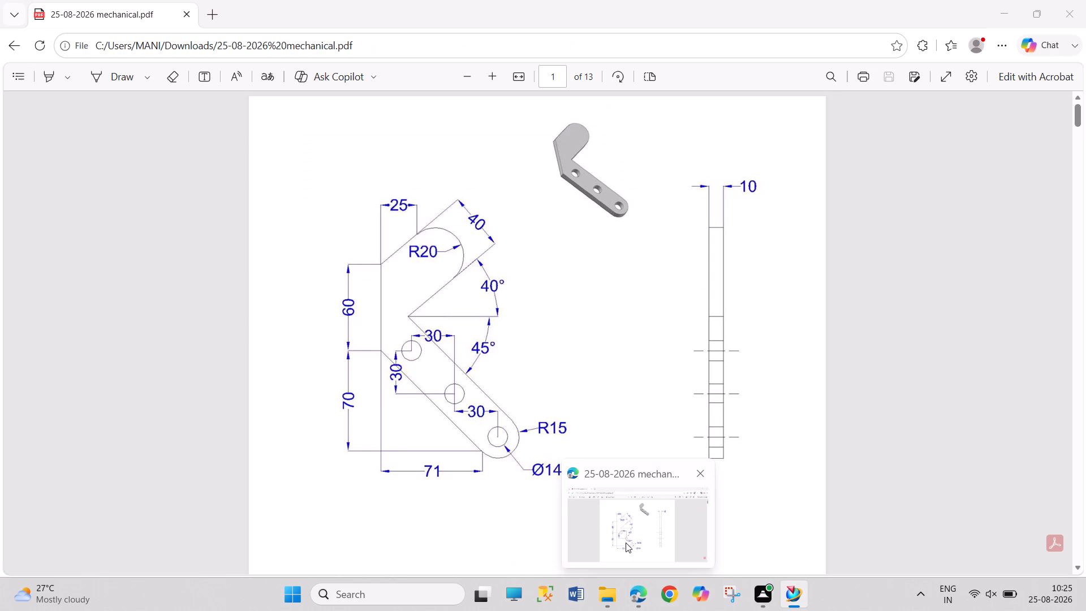
pyautogui.doubleClick(841, 266)
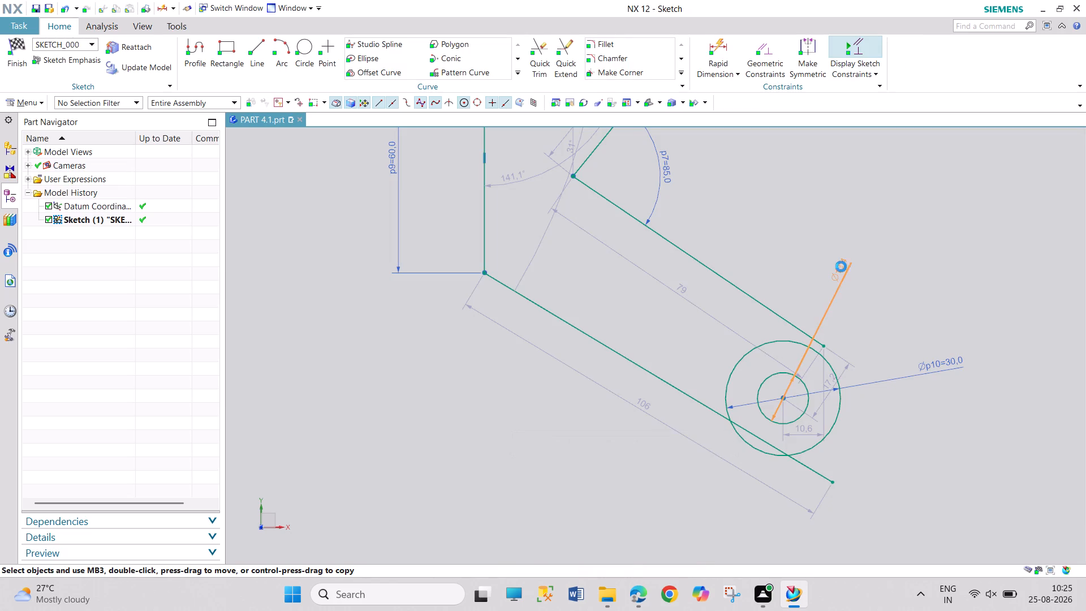
pyautogui.write('14')
pyautogui.press('Return')
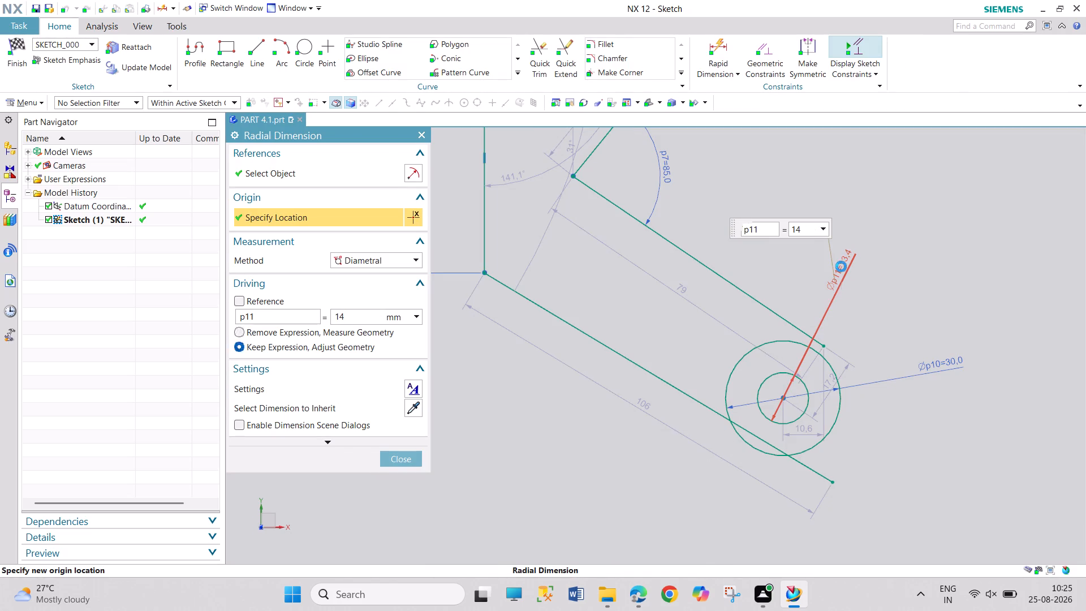
pyautogui.press('Escape')
pyautogui.press('Escape')
pyautogui.press('Escape')
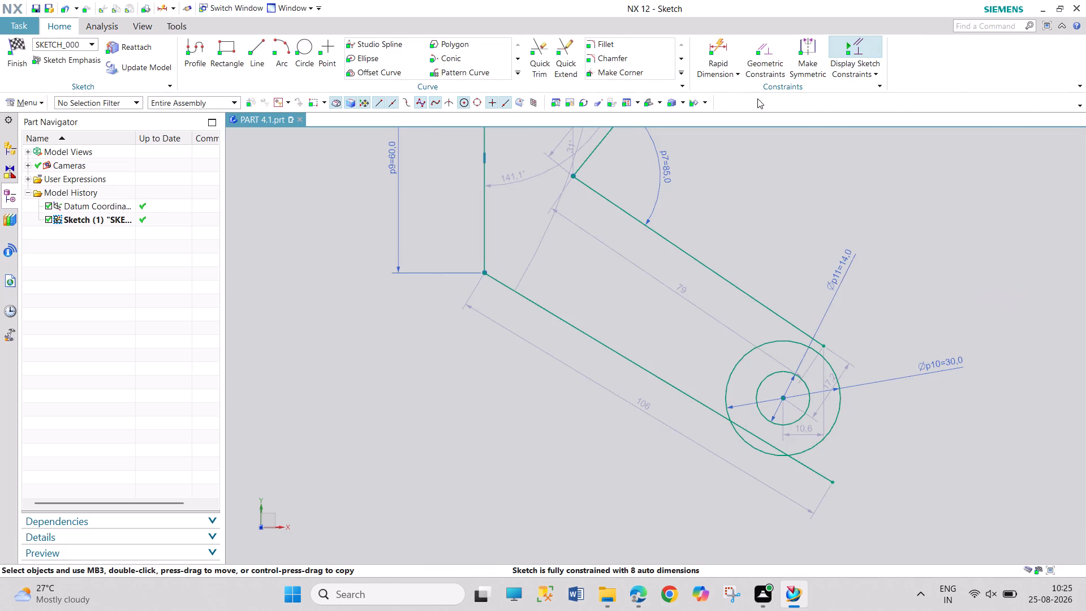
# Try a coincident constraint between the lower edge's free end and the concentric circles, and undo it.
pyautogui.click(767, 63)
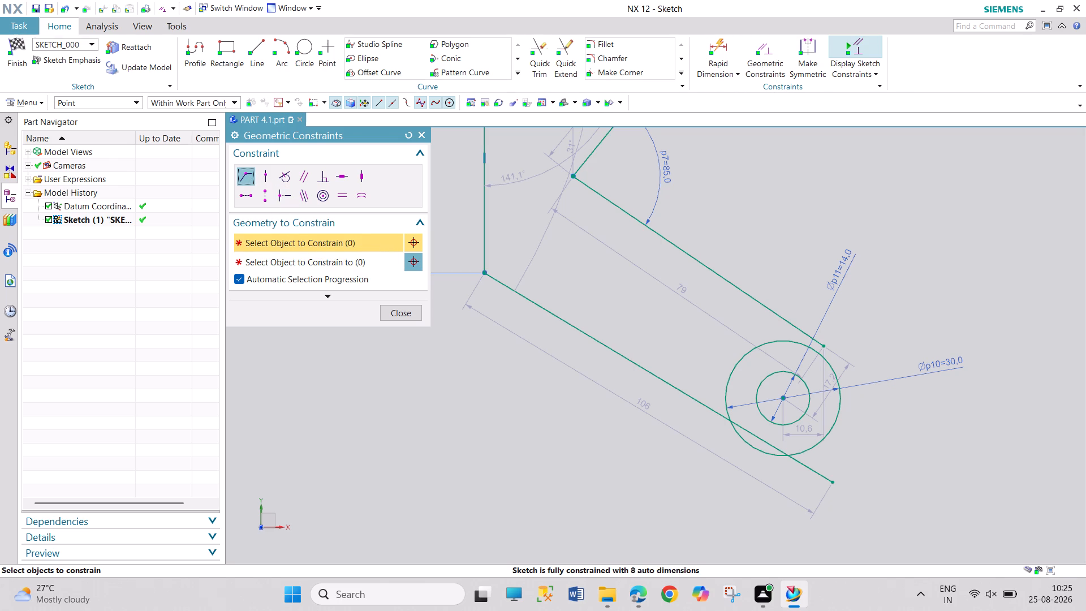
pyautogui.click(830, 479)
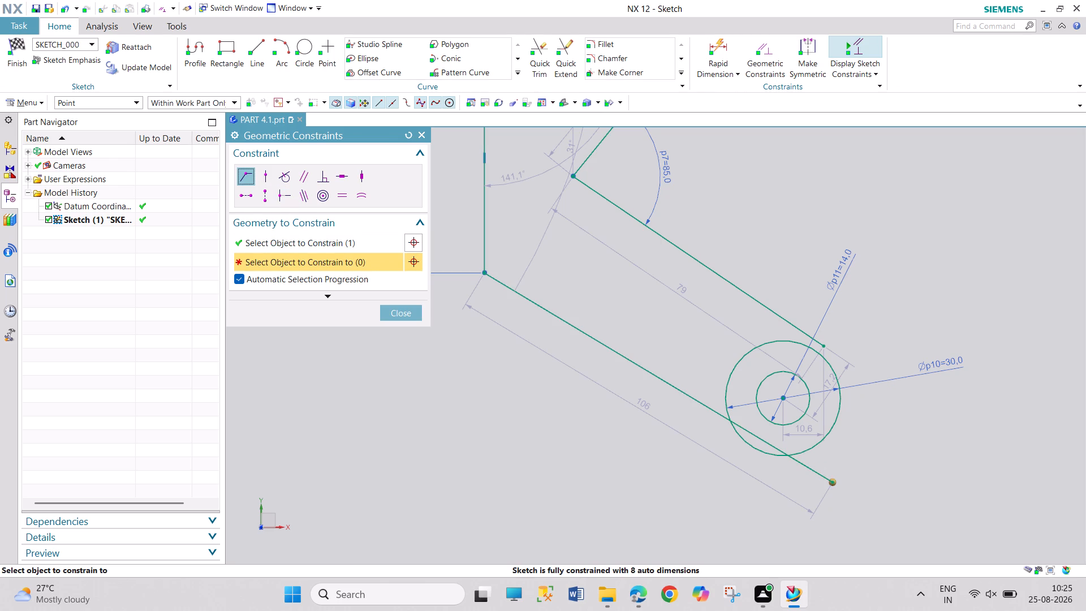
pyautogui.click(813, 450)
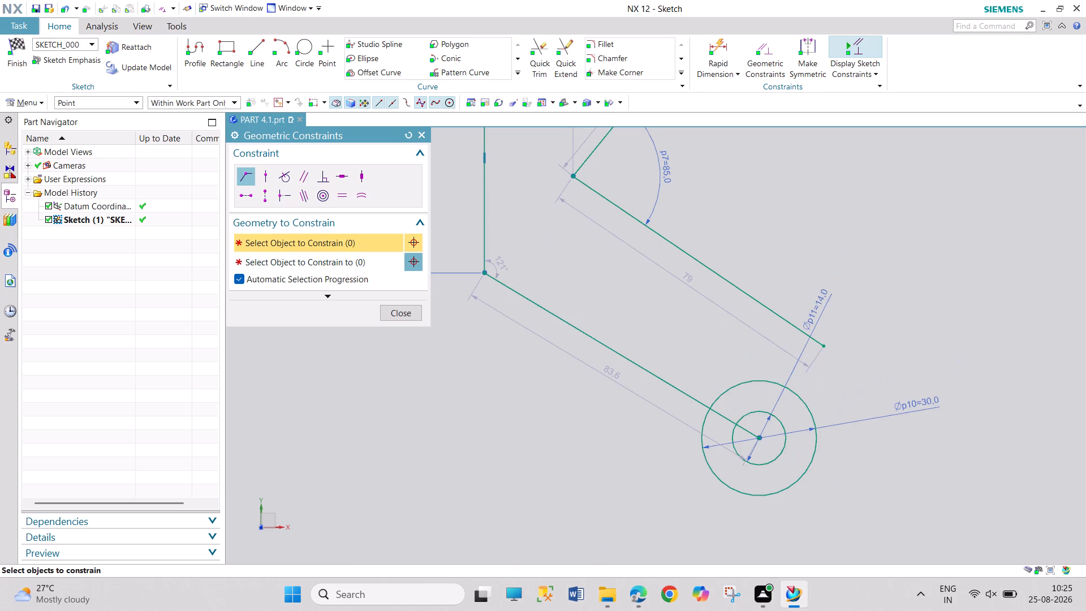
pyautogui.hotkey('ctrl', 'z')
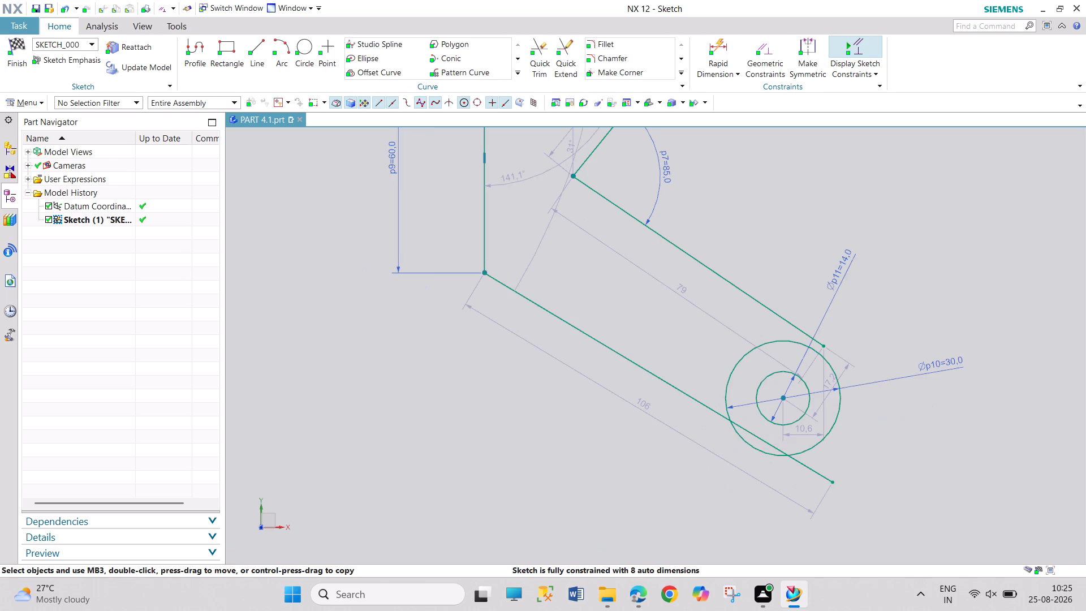
# Constrain the free ends of the lower arm's two edges onto the 30 mm circle with point-on-curve constraints.
pyautogui.click(758, 51)
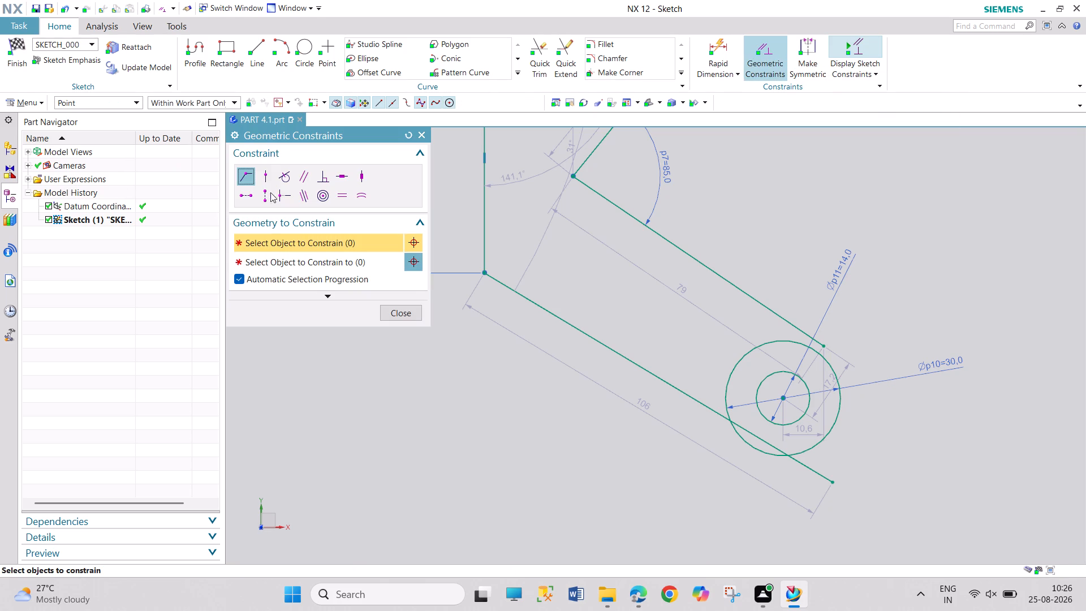
pyautogui.click(265, 175)
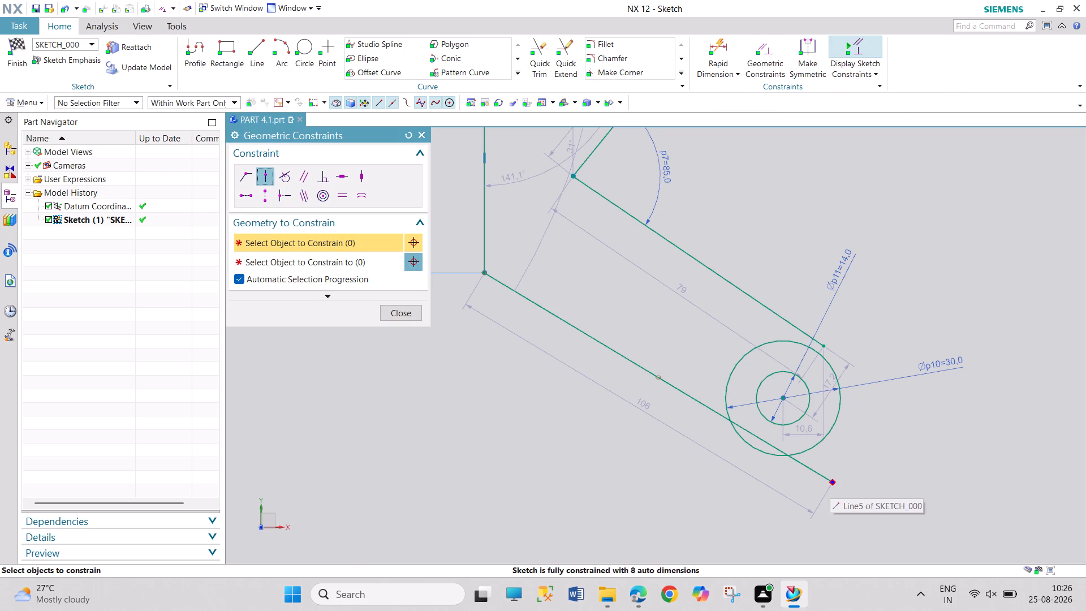
pyautogui.click(832, 484)
pyautogui.click(804, 453)
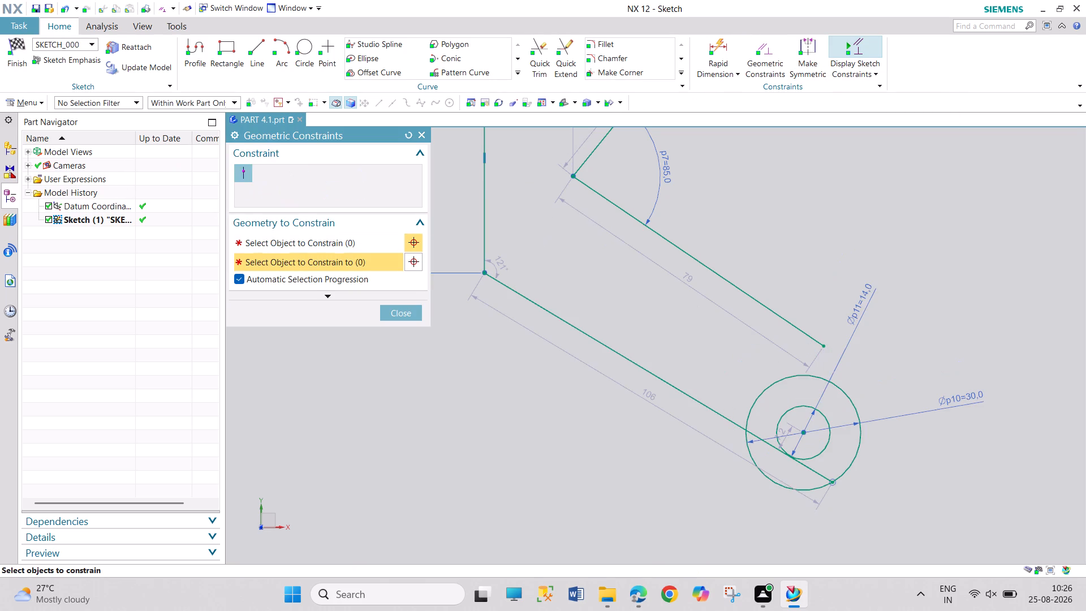
pyautogui.click(823, 343)
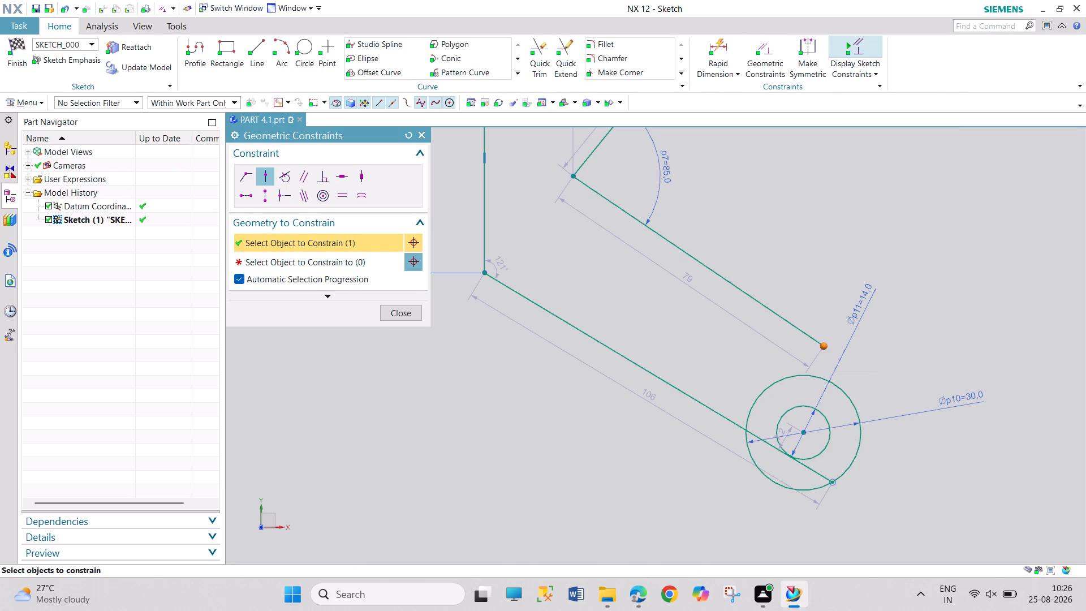
pyautogui.click(838, 384)
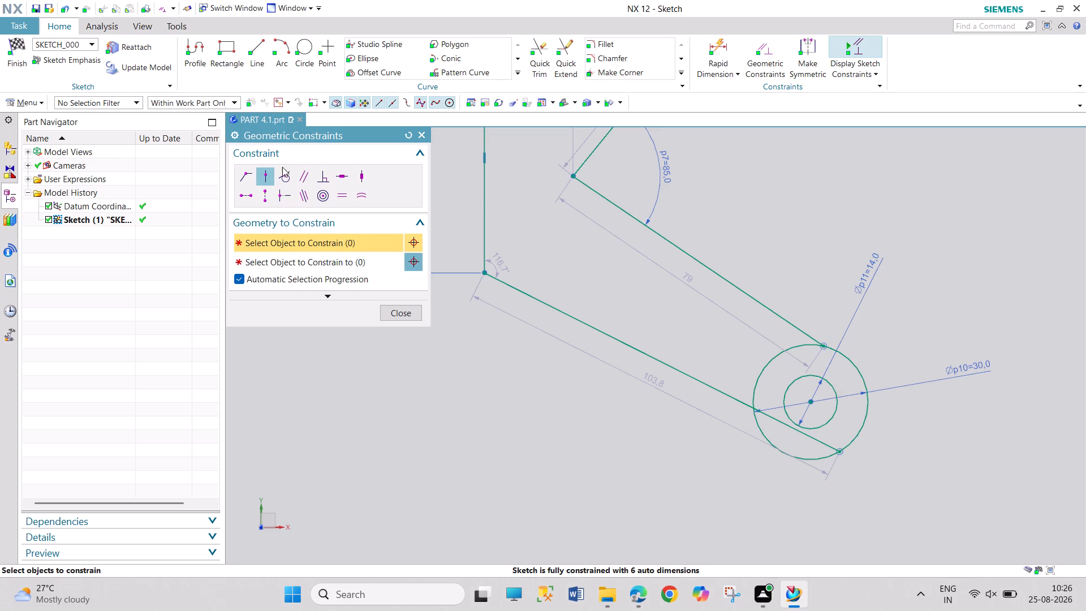
# Make the lower arm's lower edge and upper edge tangent to the 30 mm circle.
pyautogui.click(284, 174)
pyautogui.click(820, 442)
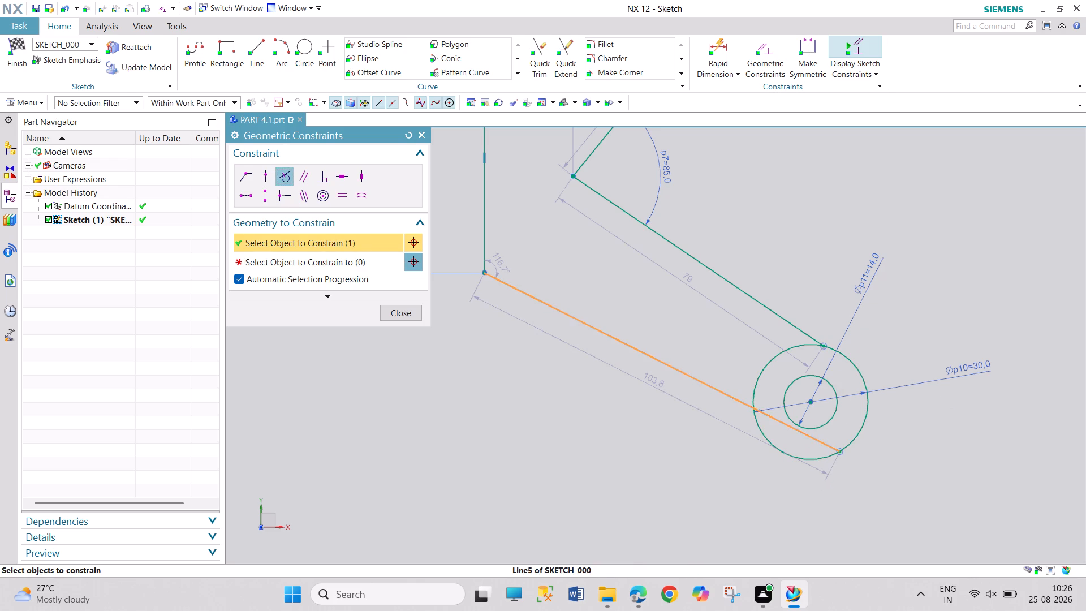
pyautogui.click(798, 459)
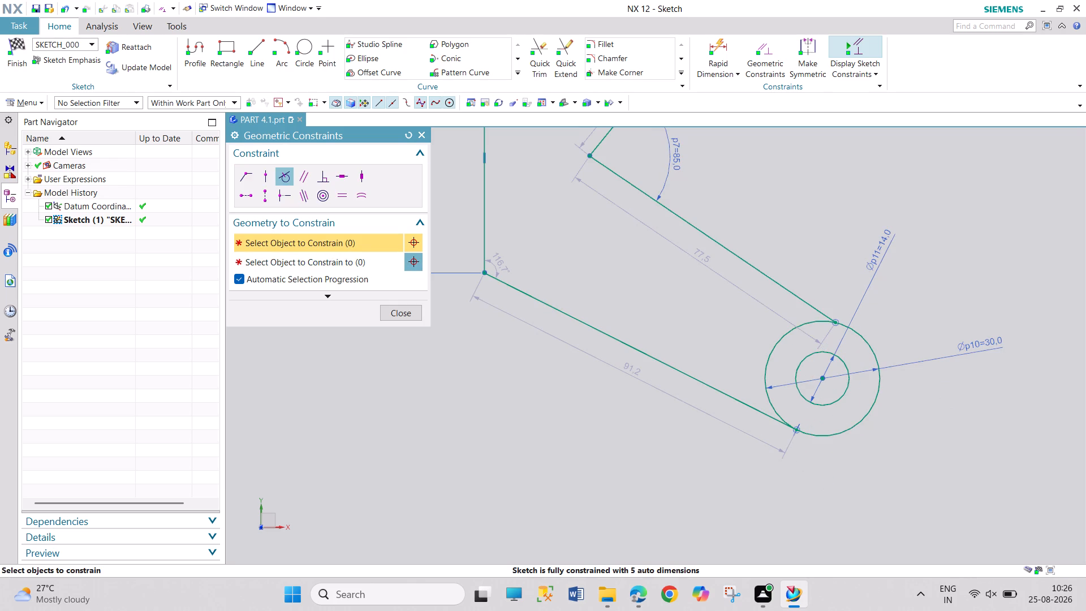
pyautogui.click(812, 307)
pyautogui.click(812, 321)
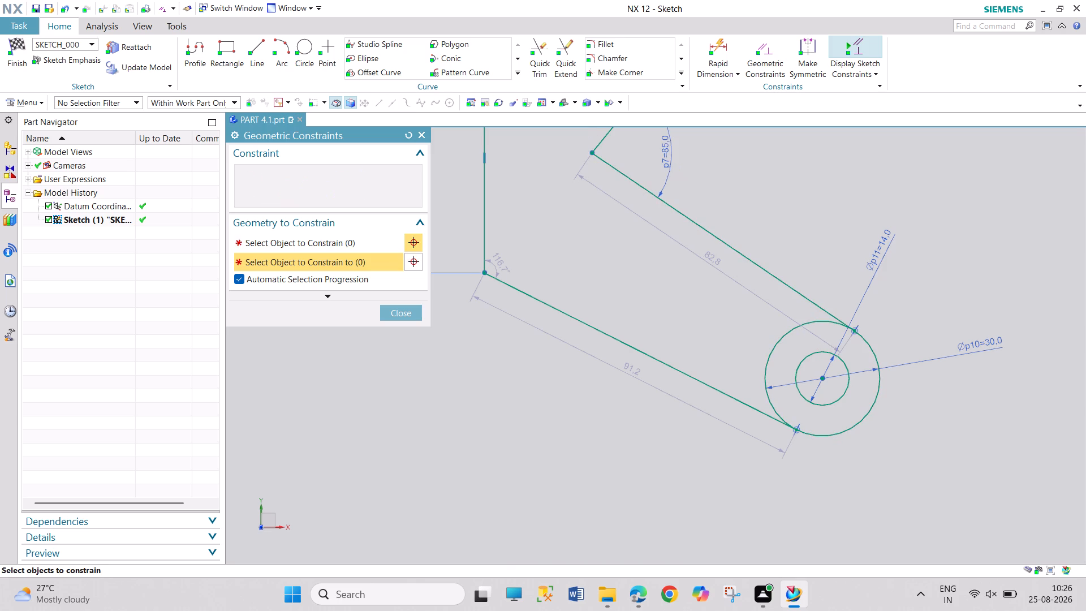
pyautogui.press('Escape')
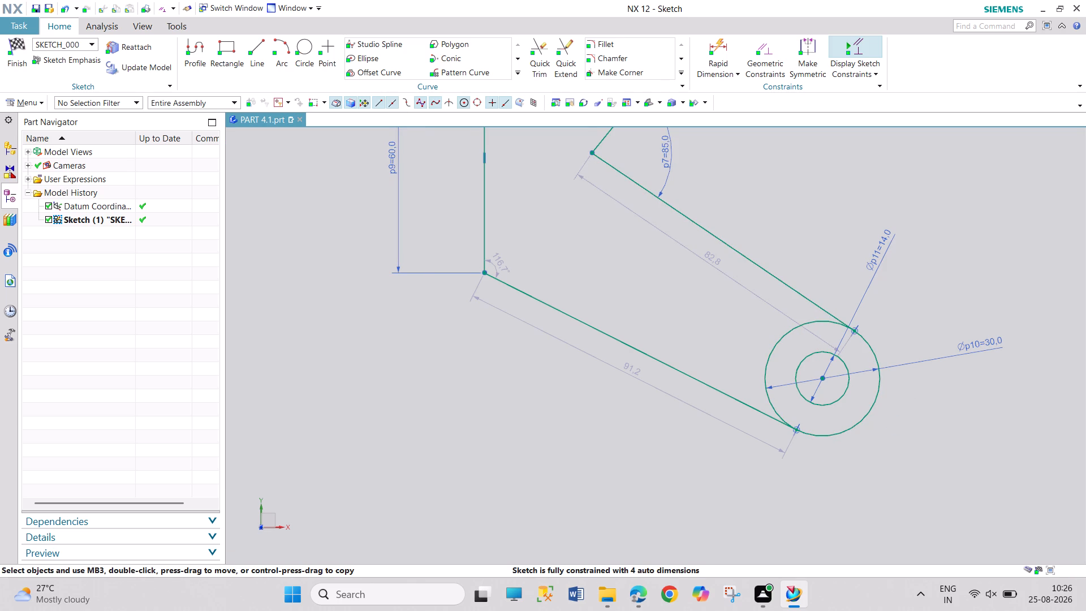
# Dimension the vertical distance between the lower edge's two endpoints and set it to 70 mm.
pyautogui.scroll(-4, 749, 309)
pyautogui.scroll(1, 774, 247)
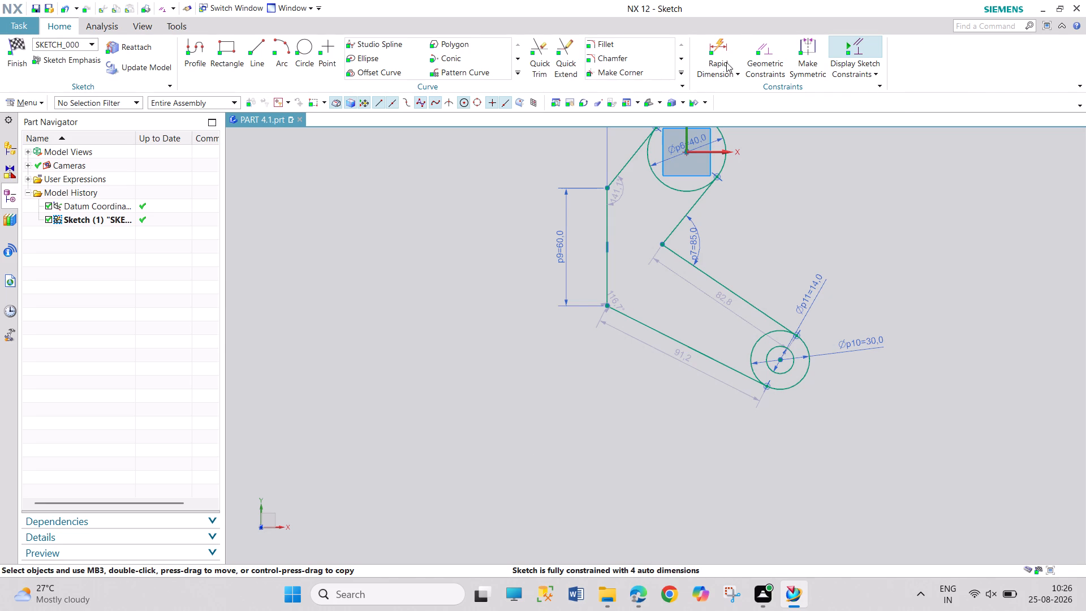
pyautogui.click(727, 42)
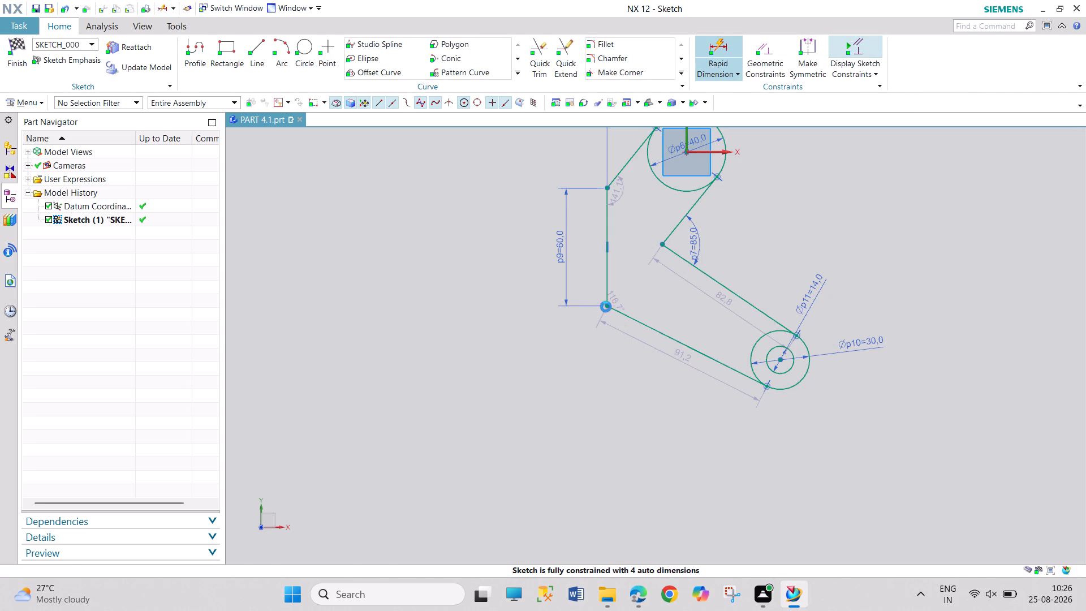
pyautogui.click(608, 307)
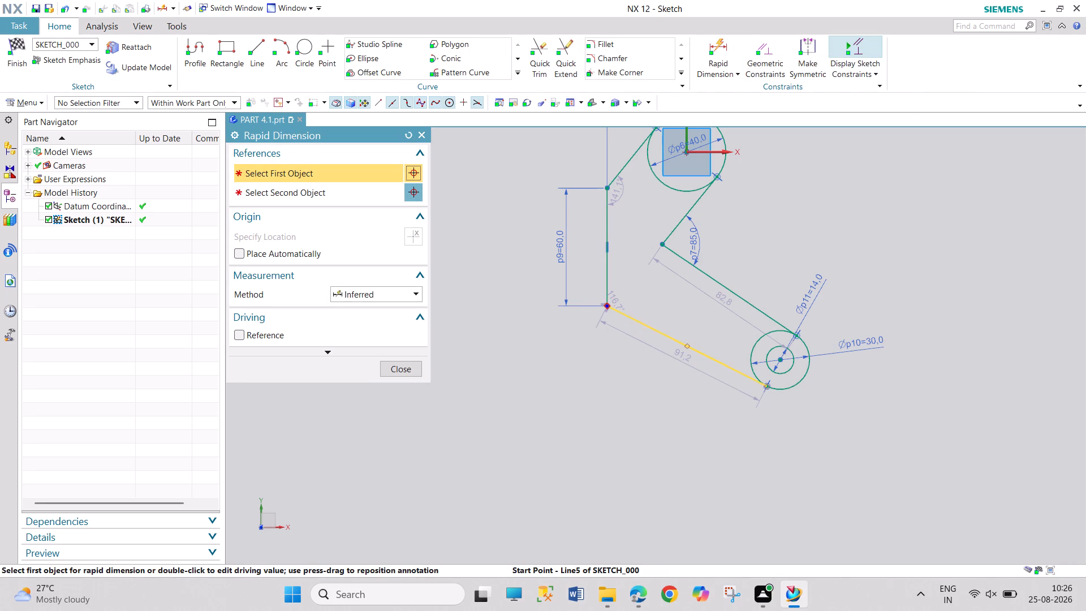
pyautogui.click(764, 388)
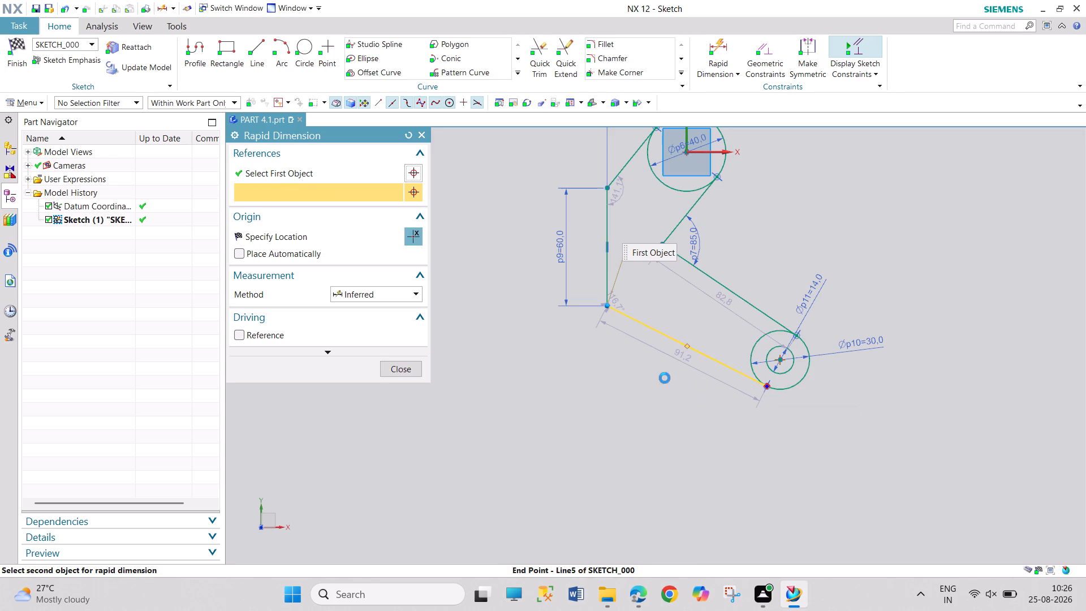
pyautogui.click(558, 355)
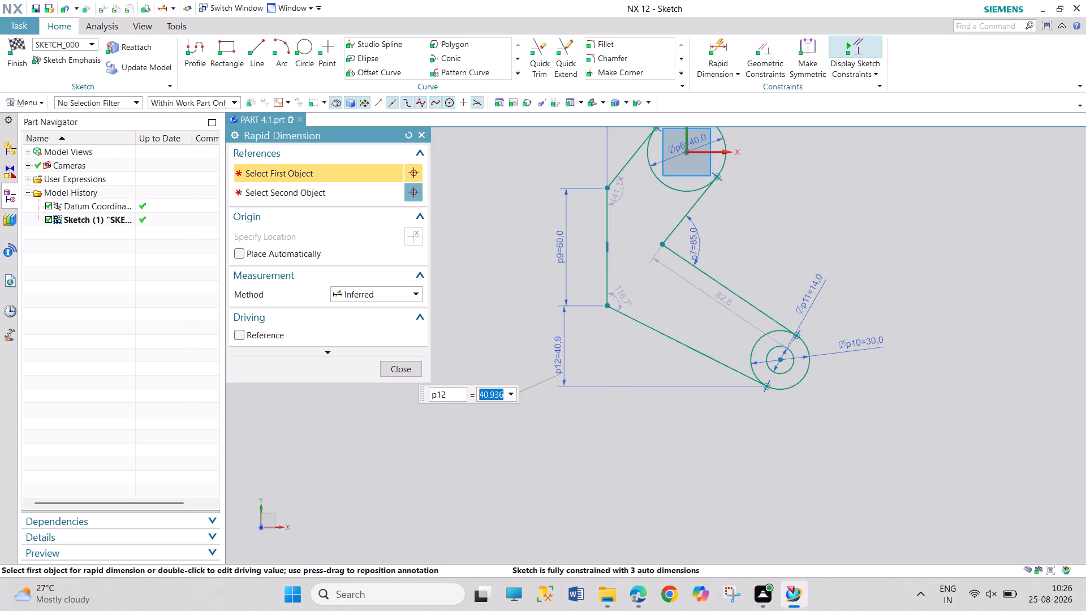
pyautogui.write('70')
pyautogui.press('Return')
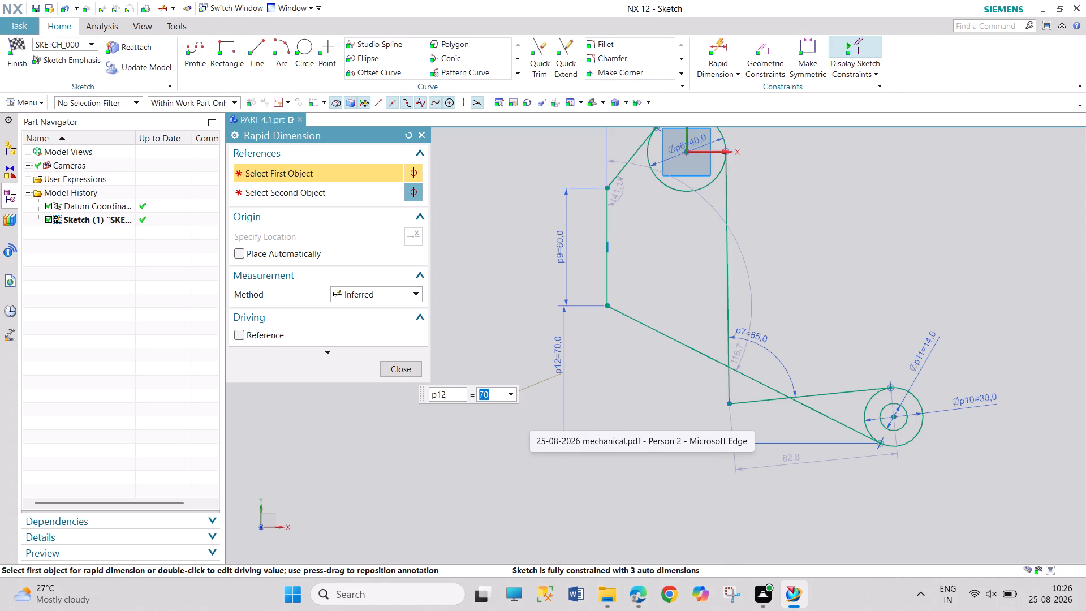
# Dimension the horizontal distance between the lower edge's two endpoints, place it below the profile and set it to 71 mm.
pyautogui.click(606, 304)
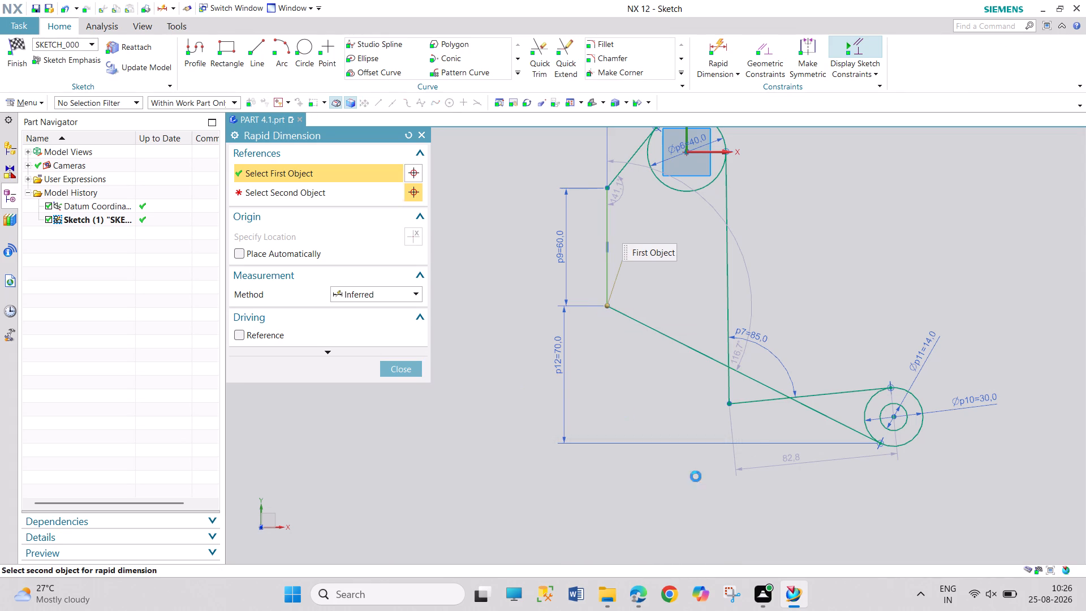
pyautogui.click(880, 445)
pyautogui.click(726, 508)
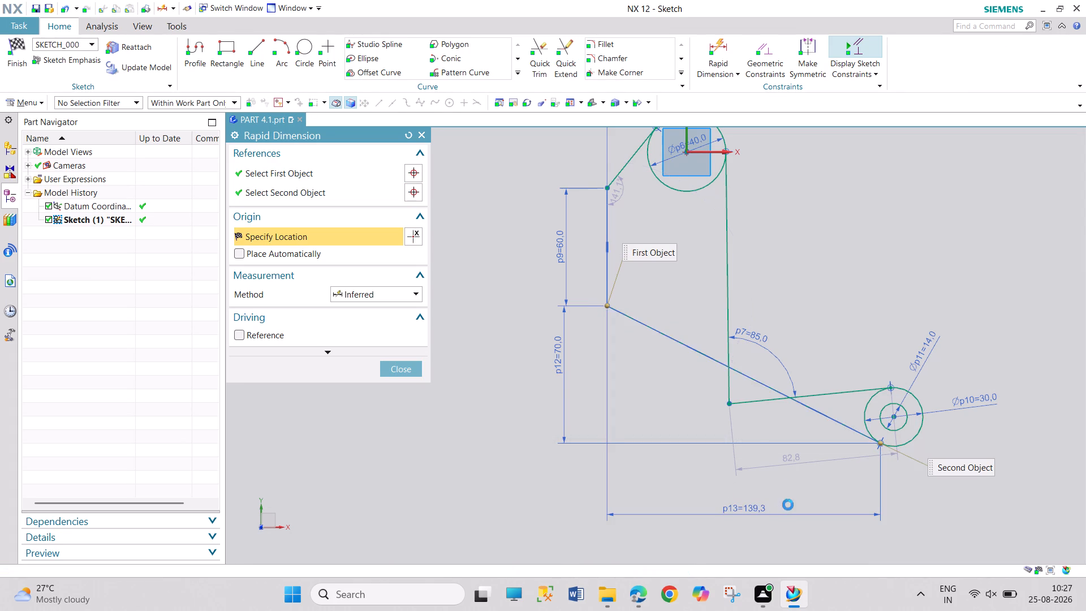
pyautogui.write('71')
pyautogui.press('Return')
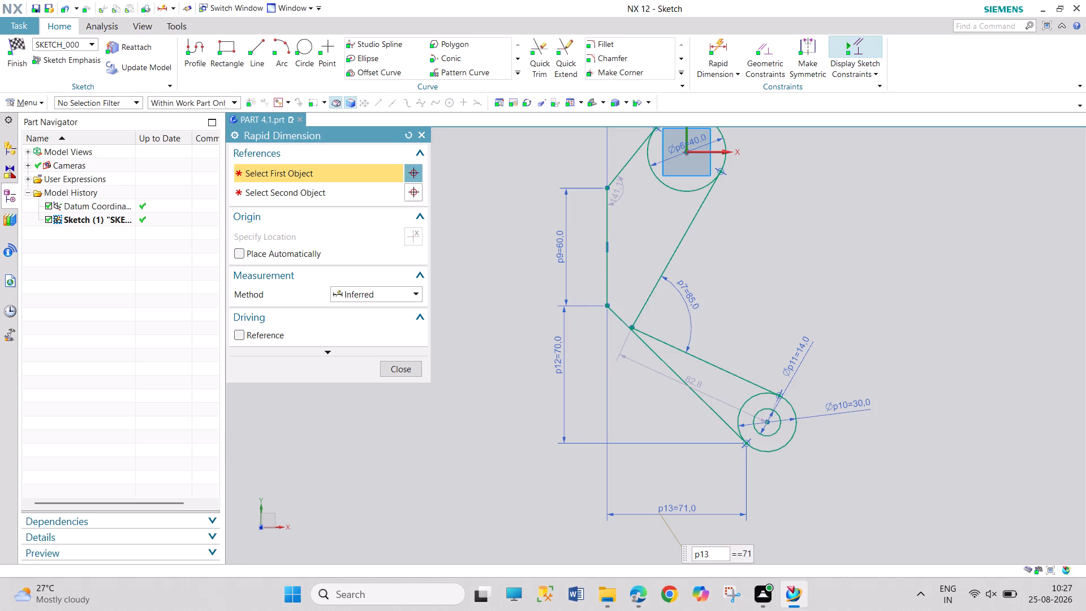
pyautogui.press('Escape')
pyautogui.press('Escape')
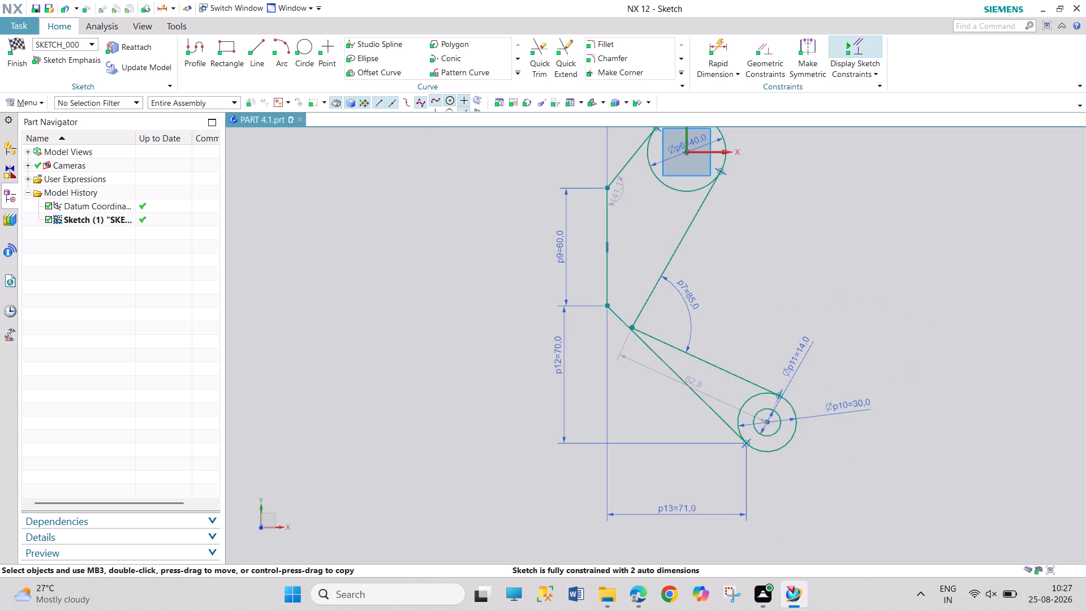
pyautogui.press('Escape')
# Reposition the inner corner where the two 85° edges meet, moving it slightly up and outward from the lower edge.
pyautogui.moveTo(633, 323); pyautogui.dragTo(657, 305)
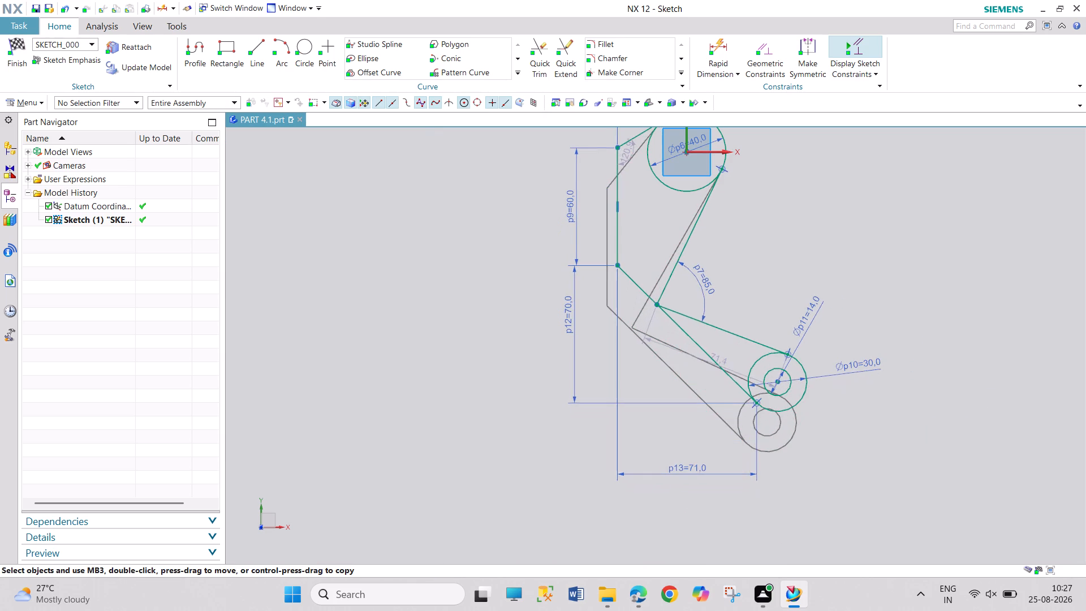
pyautogui.moveTo(657, 305); pyautogui.dragTo(641, 312)
pyautogui.click(891, 316)
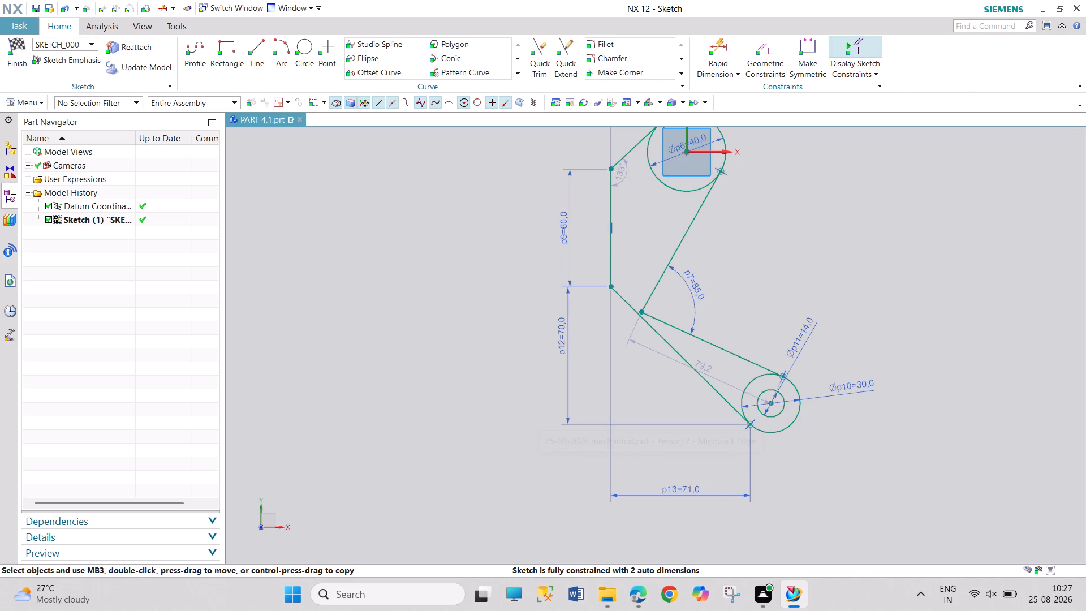
# Delete the two inner edges that meet at the 85° corner.
pyautogui.click(685, 238)
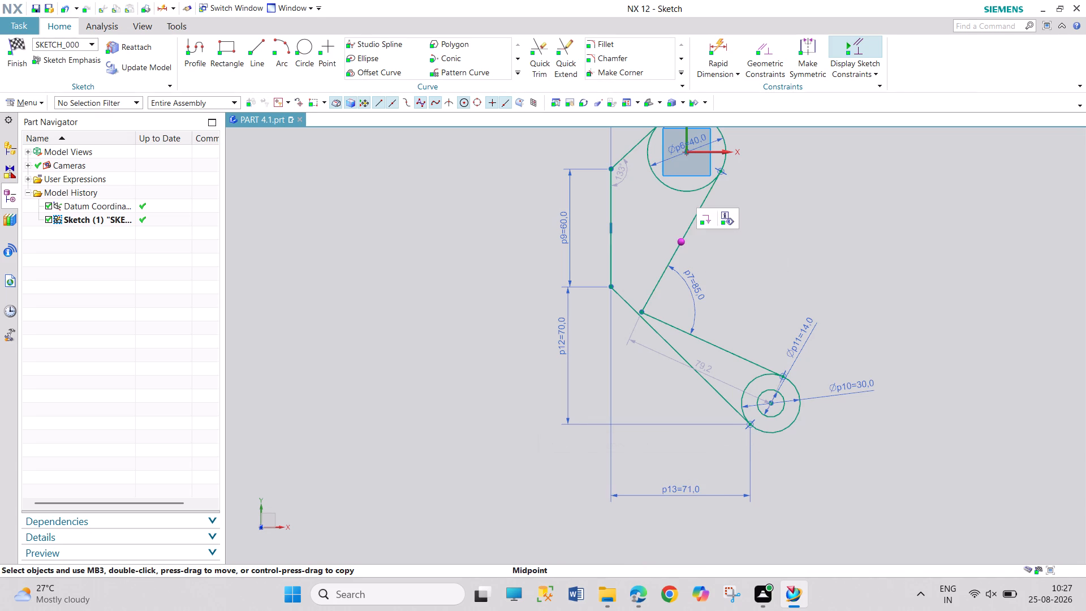
pyautogui.click(686, 235)
pyautogui.press('Delete')
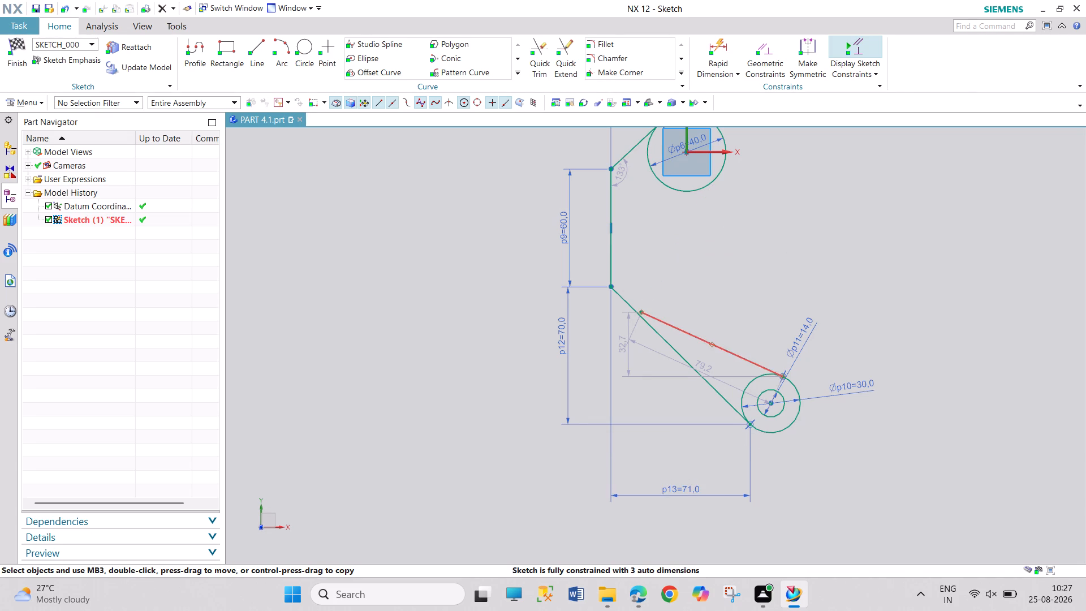
pyautogui.click(689, 335)
pyautogui.press('Delete')
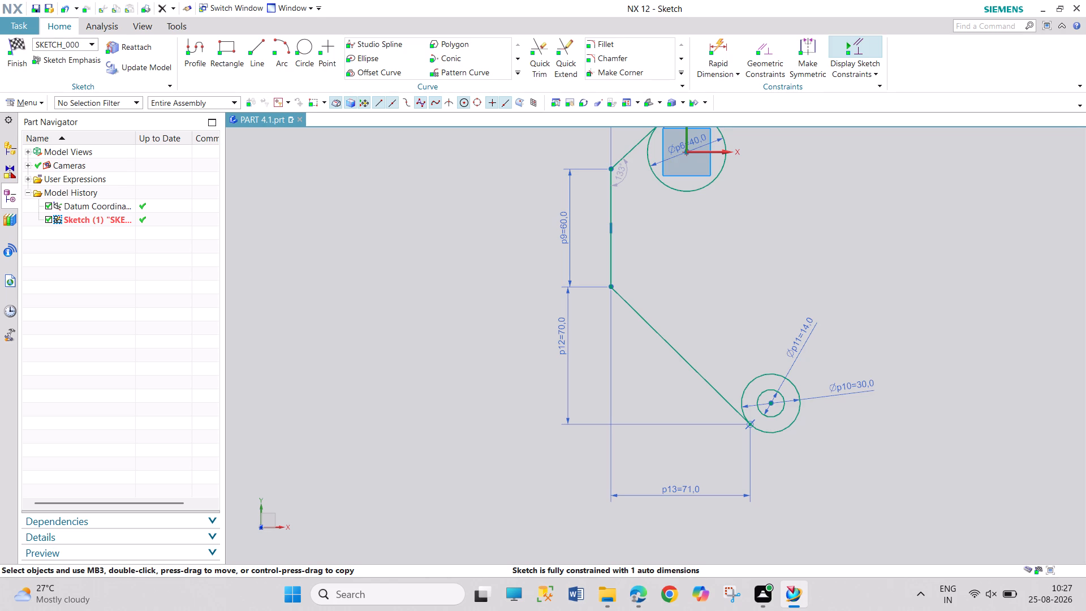
# Draw a line about 104 mm long, tangent to the 30 mm circle, rising toward the upper circle at about 130.5°.
pyautogui.click(261, 52)
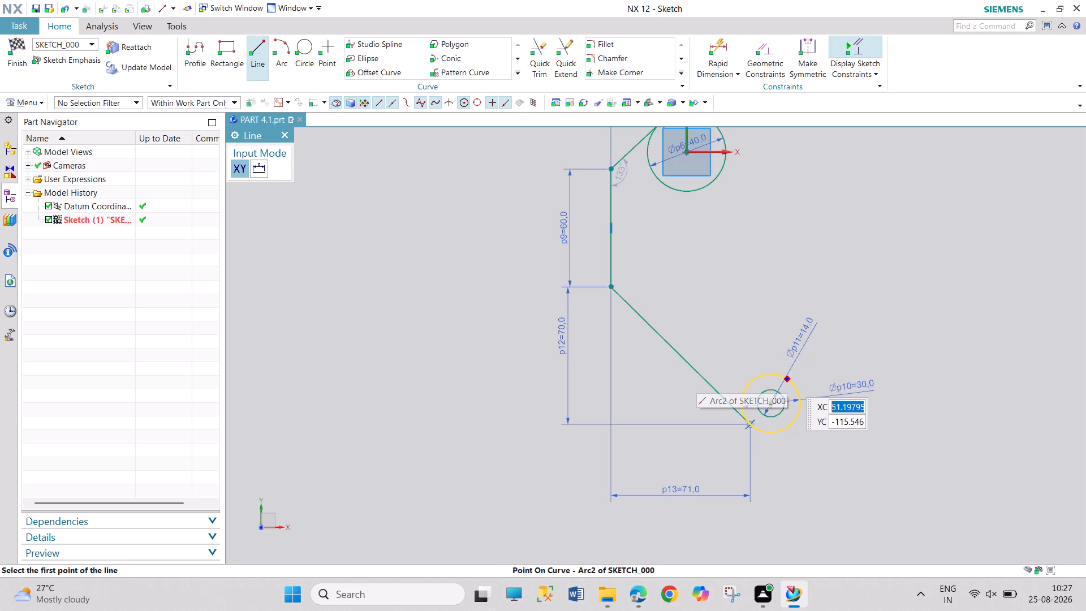
pyautogui.click(787, 378)
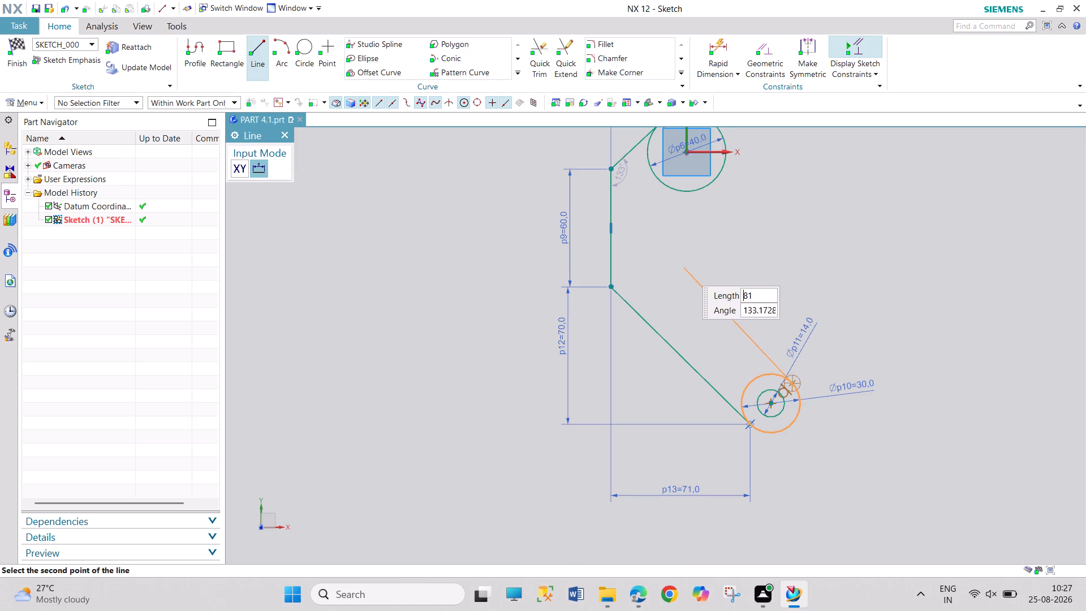
pyautogui.click(660, 229)
pyautogui.press('Escape')
pyautogui.press('Escape')
pyautogui.press('Escape')
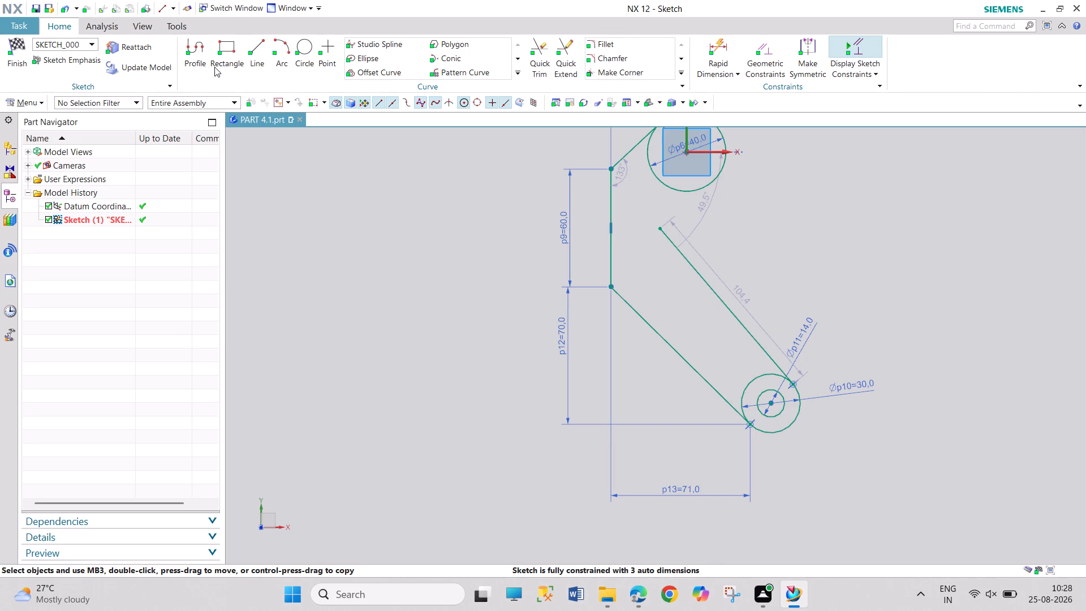
# Draw a line about 106.5 mm long at about 242.5°, tangent to the 40 mm circle and crossing the other inner line.
pyautogui.click(249, 56)
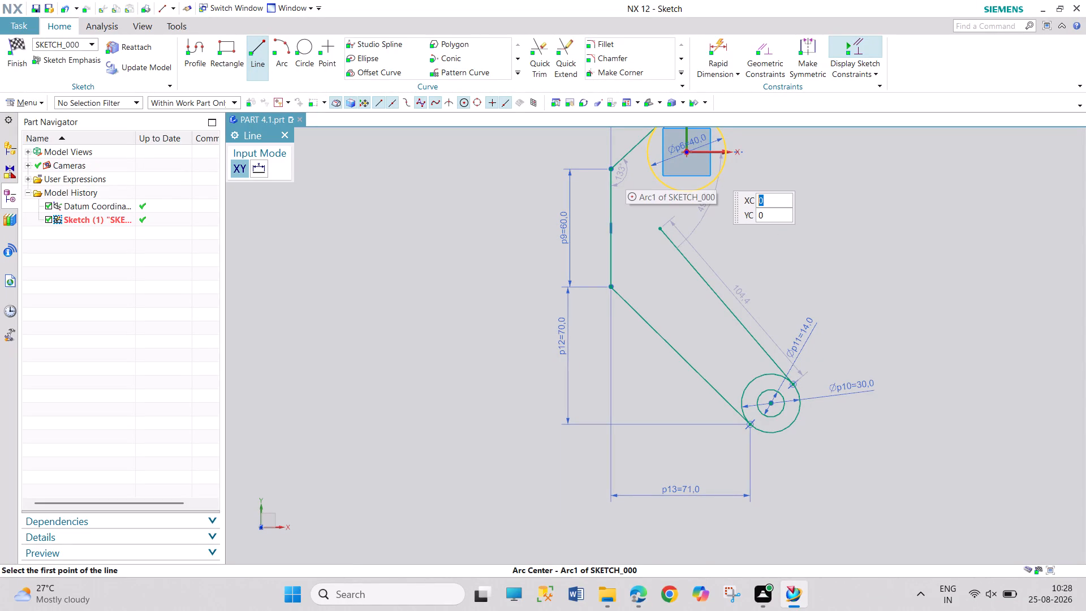
pyautogui.click(719, 174)
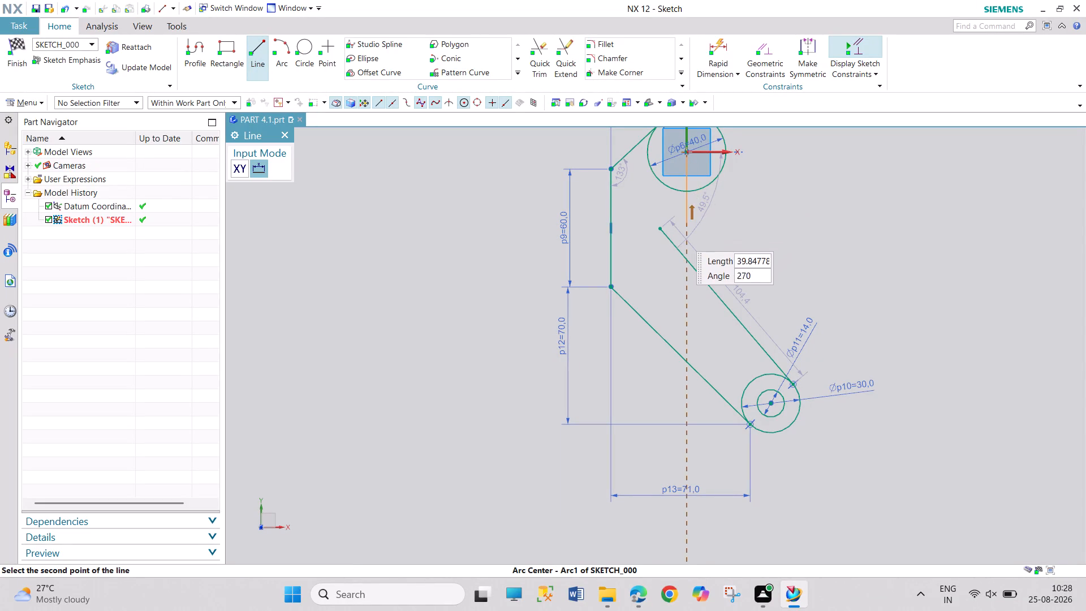
pyautogui.press('Escape')
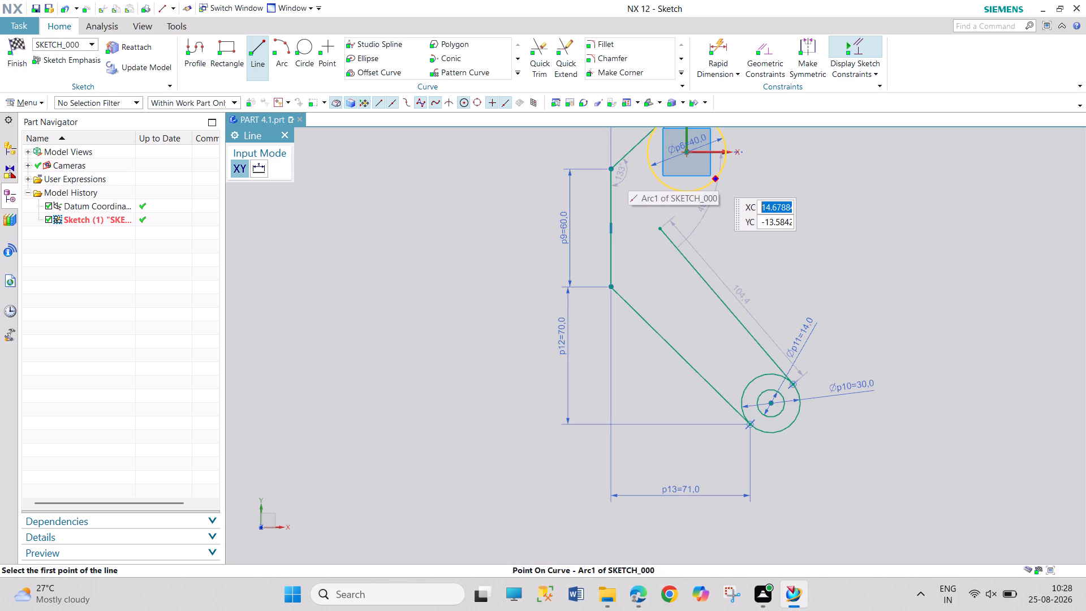
pyautogui.click(716, 179)
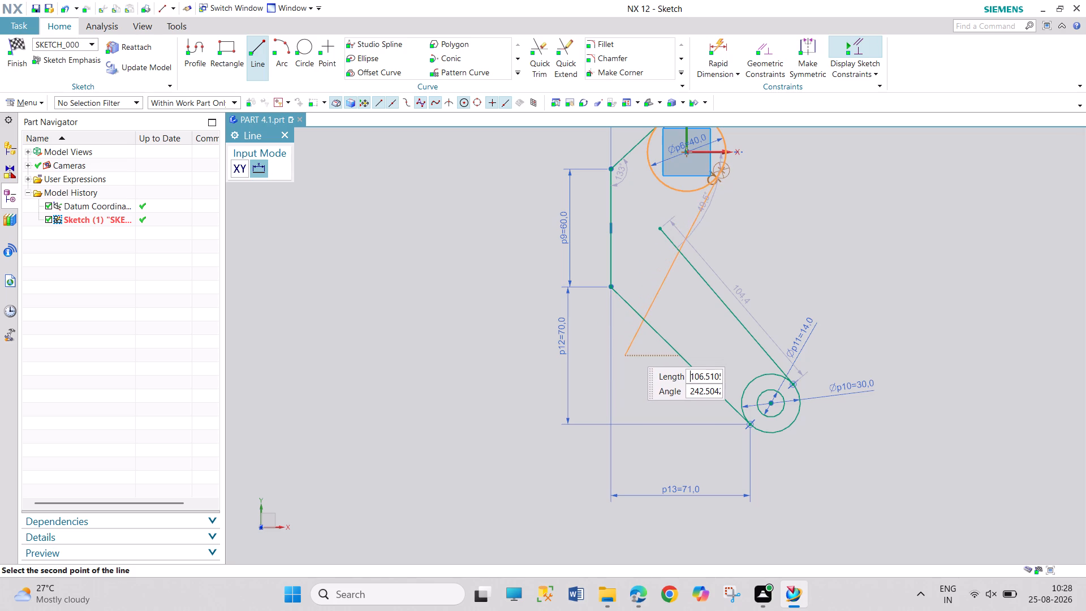
pyautogui.click(629, 348)
pyautogui.press('Escape')
pyautogui.press('Escape')
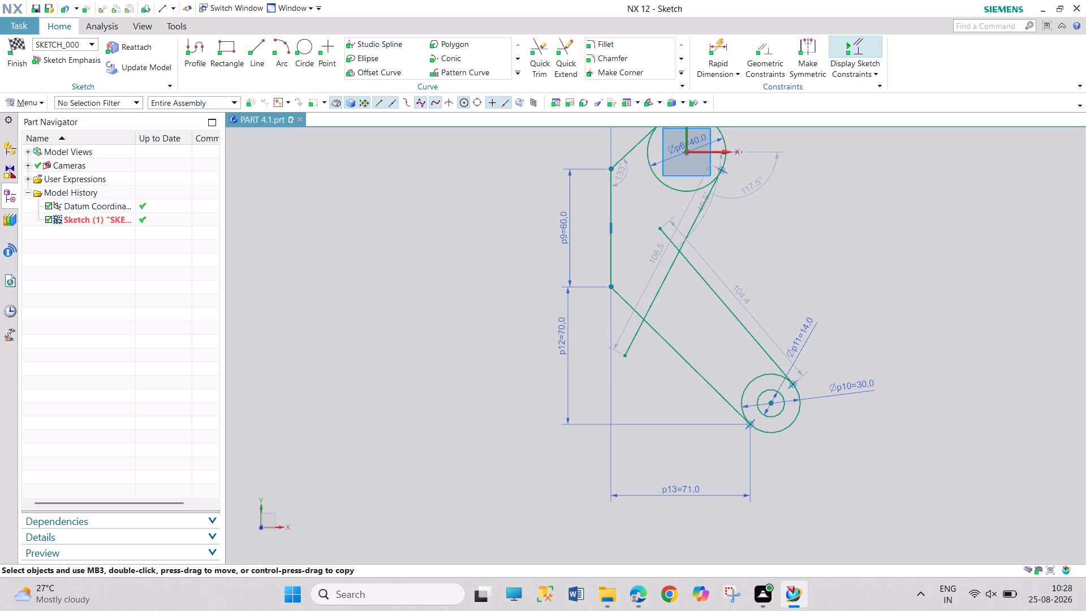
pyautogui.press('Escape')
pyautogui.press('Escape')
pyautogui.press('Escape')
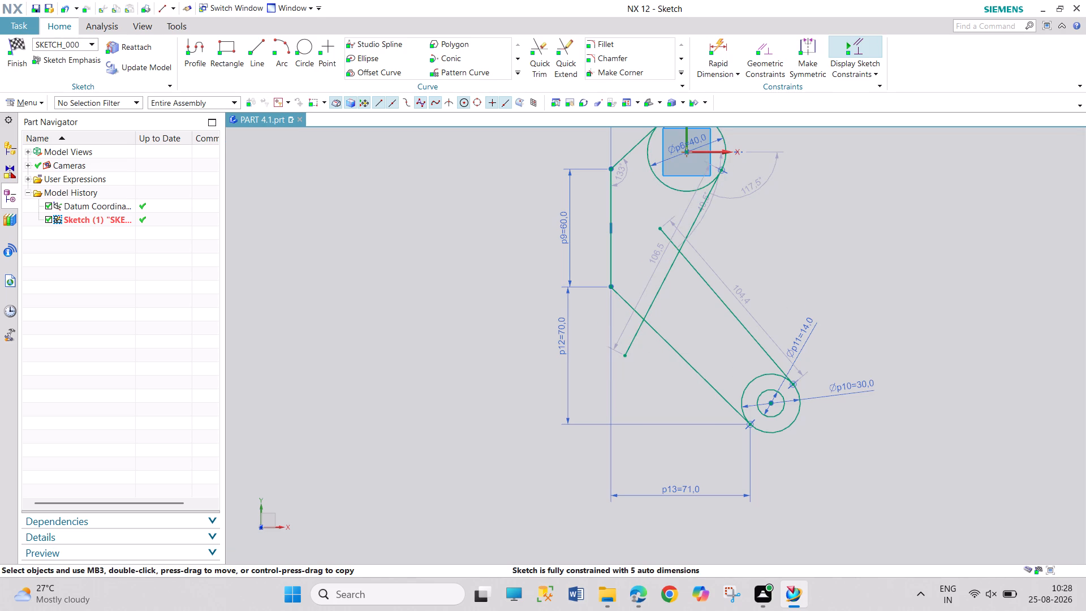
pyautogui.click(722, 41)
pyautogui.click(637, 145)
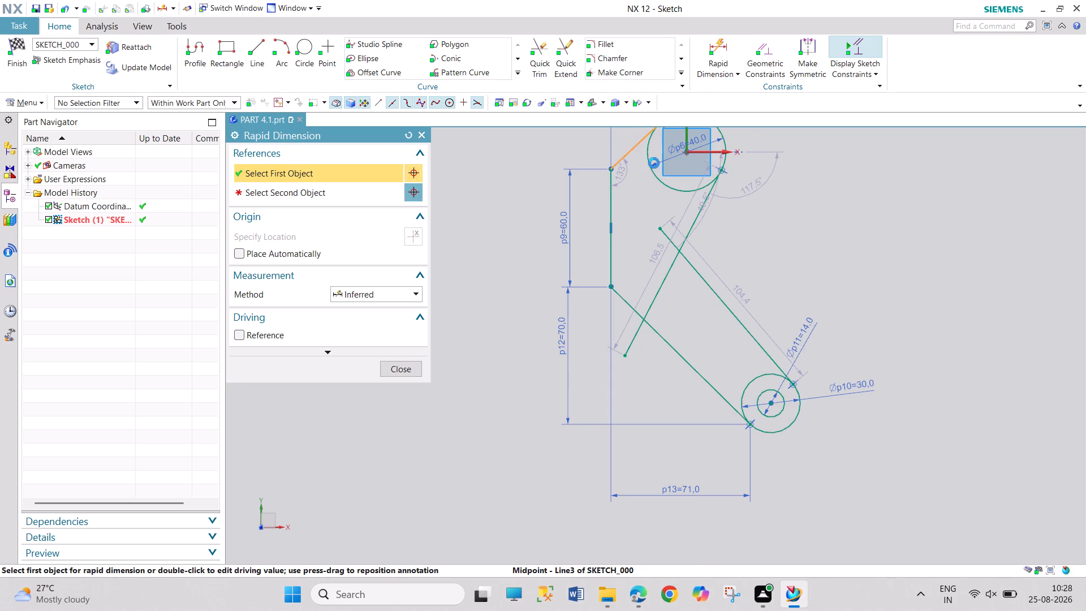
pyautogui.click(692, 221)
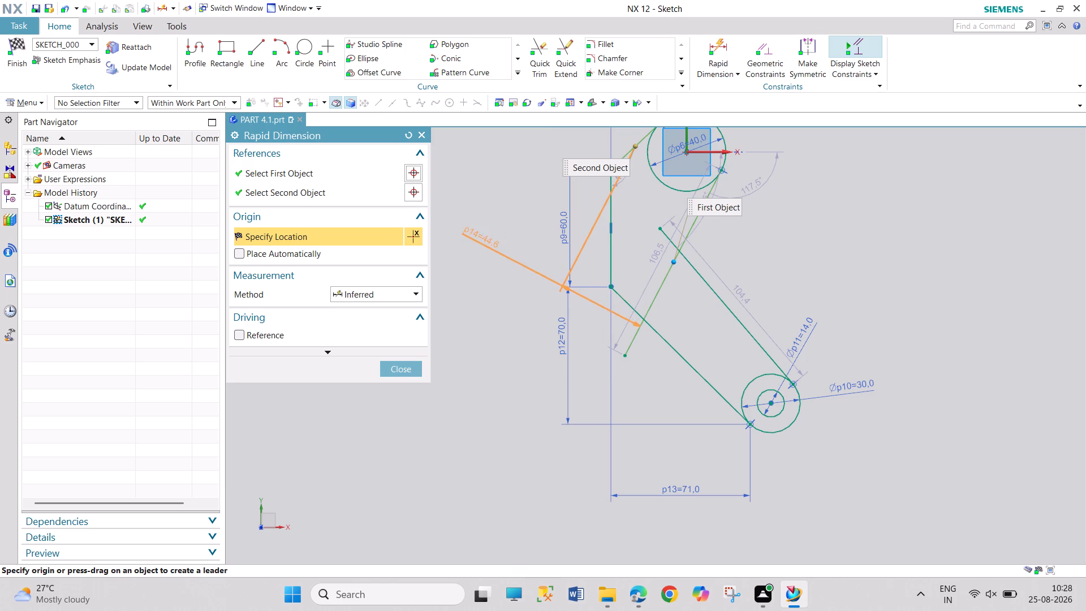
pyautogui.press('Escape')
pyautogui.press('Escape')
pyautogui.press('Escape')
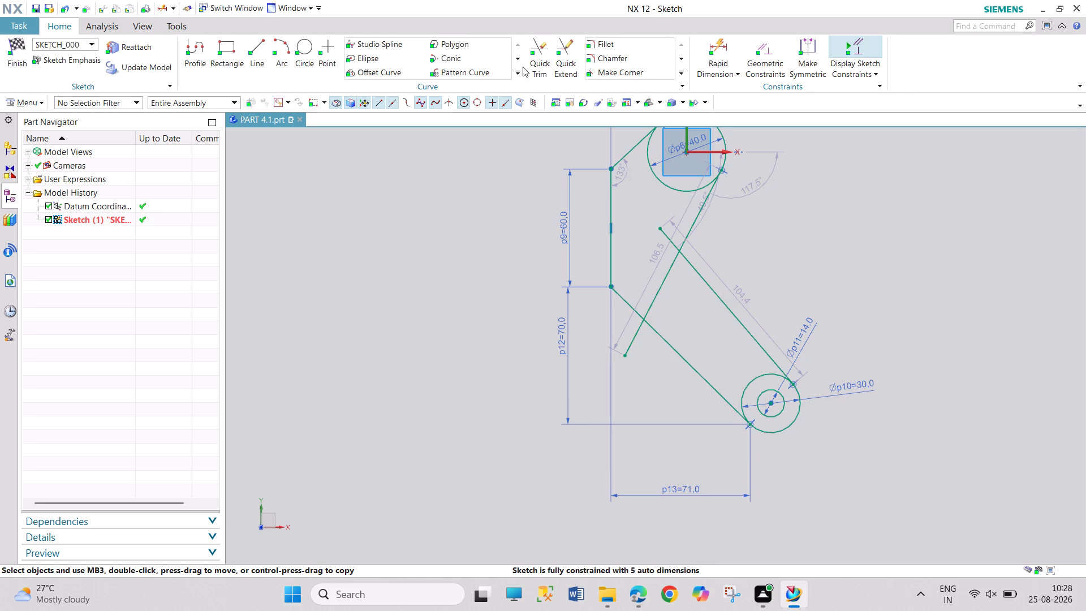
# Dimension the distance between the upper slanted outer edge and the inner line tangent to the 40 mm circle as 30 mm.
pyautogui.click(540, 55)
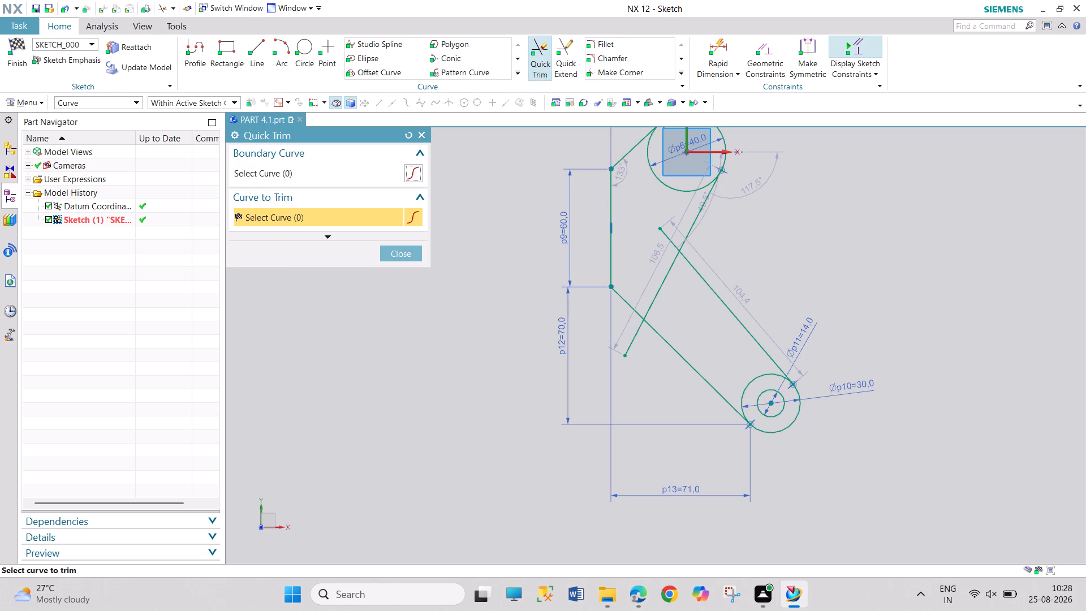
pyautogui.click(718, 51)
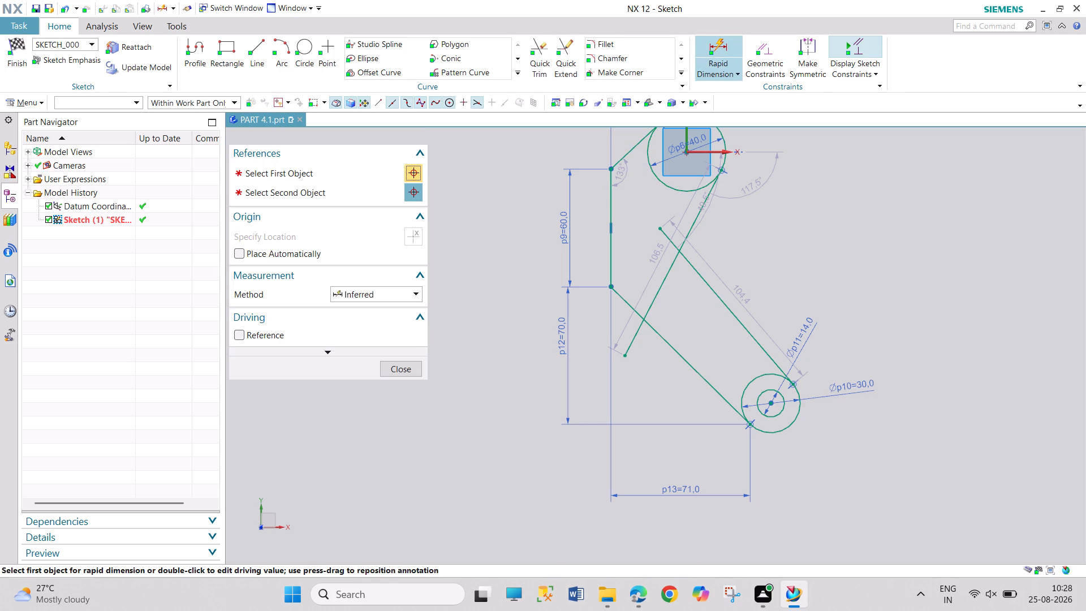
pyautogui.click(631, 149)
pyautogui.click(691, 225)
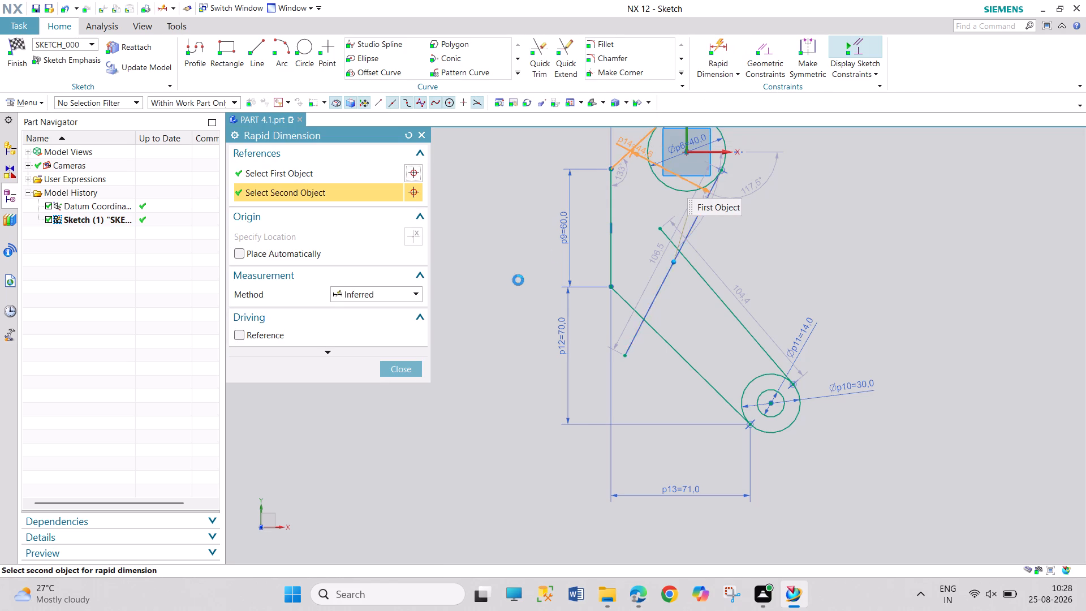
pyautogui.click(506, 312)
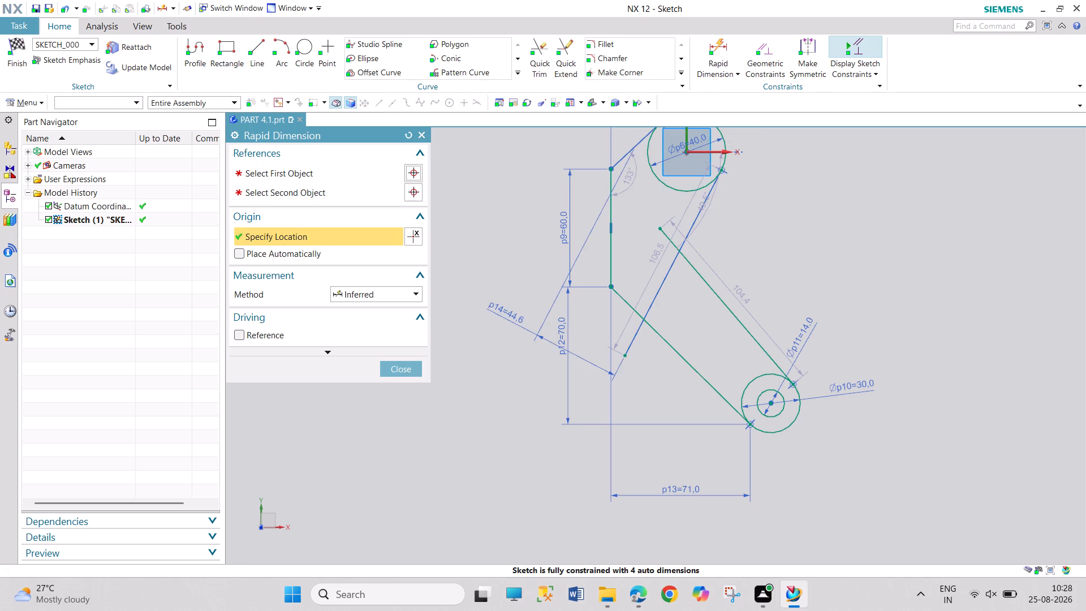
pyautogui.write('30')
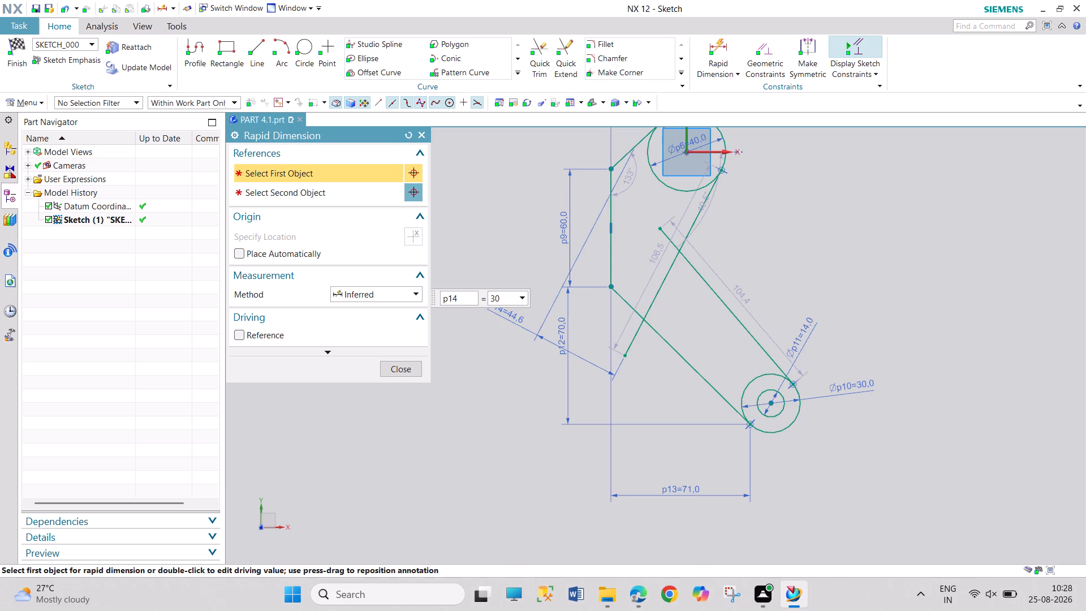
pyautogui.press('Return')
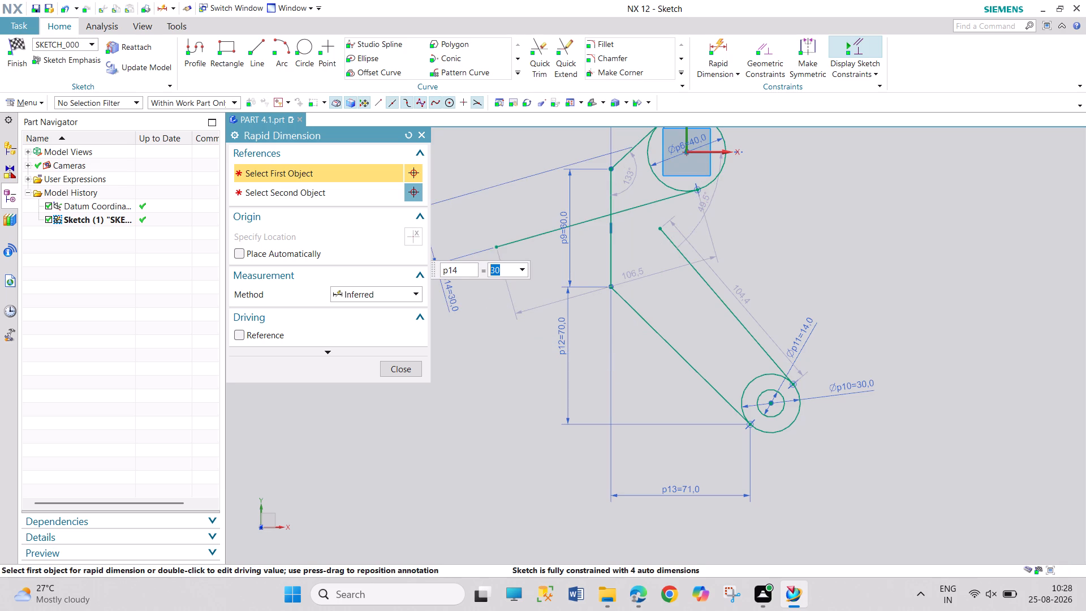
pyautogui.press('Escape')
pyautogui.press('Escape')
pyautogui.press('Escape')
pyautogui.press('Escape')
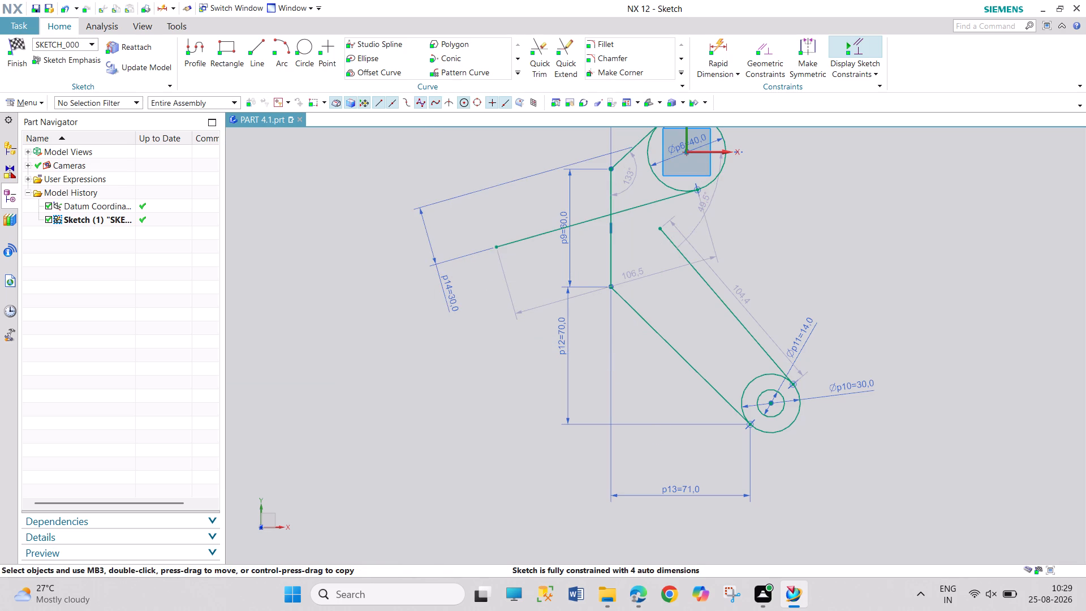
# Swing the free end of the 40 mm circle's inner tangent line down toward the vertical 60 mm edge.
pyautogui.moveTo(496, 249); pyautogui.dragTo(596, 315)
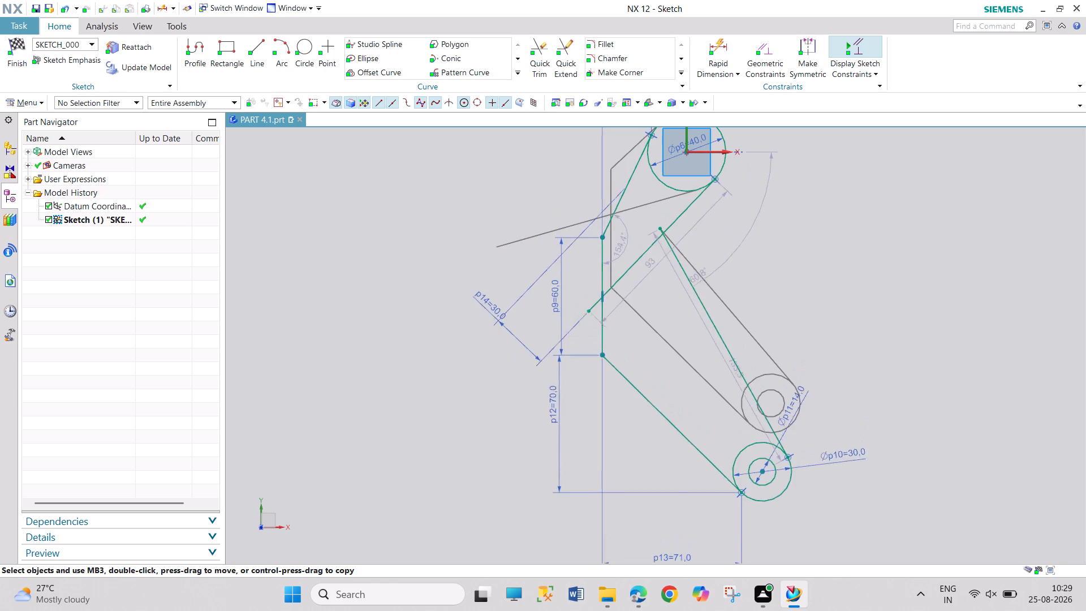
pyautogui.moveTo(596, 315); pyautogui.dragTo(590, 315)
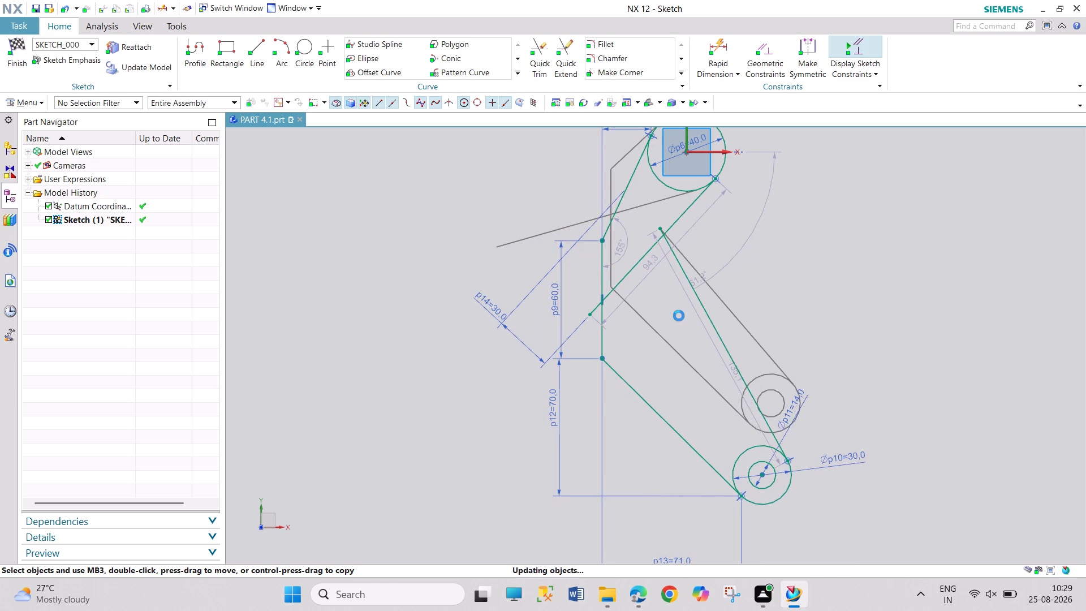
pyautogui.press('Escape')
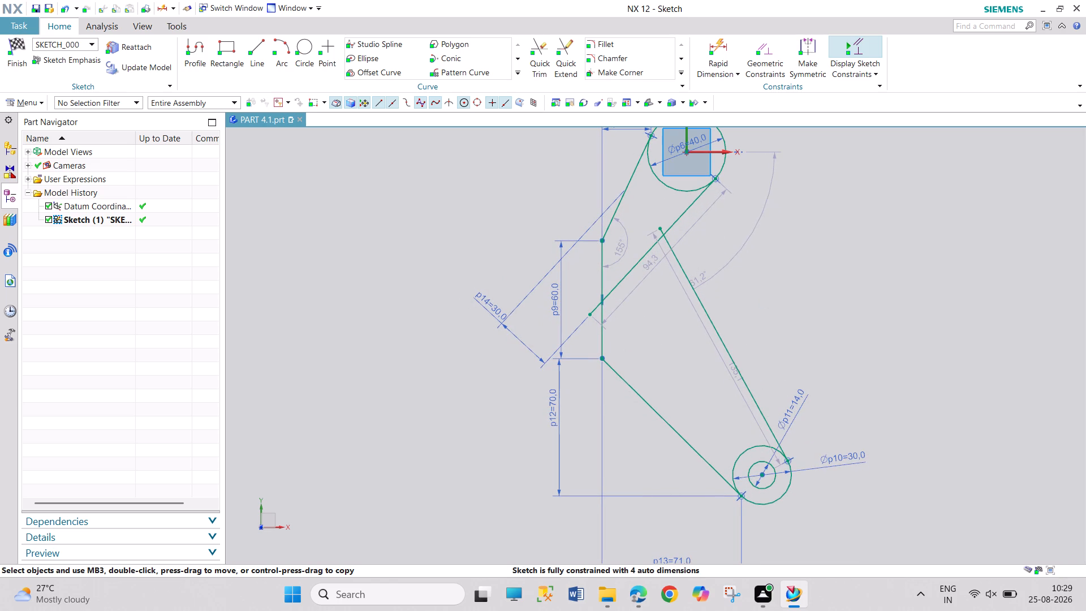
# Delete the inner line tangent to the 40 mm circle.
pyautogui.click(631, 273)
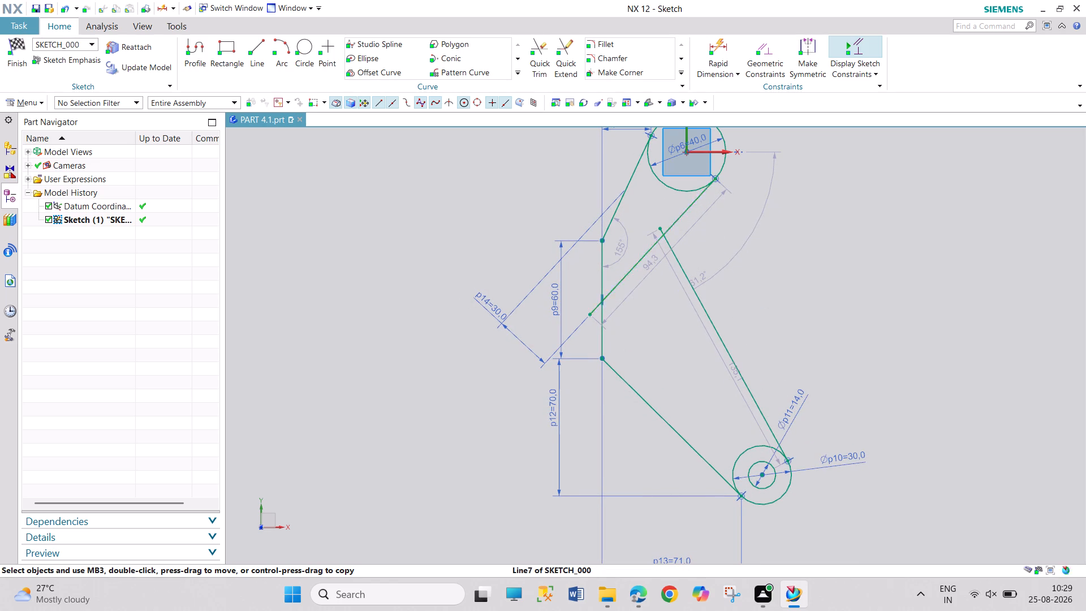
pyautogui.press('Delete')
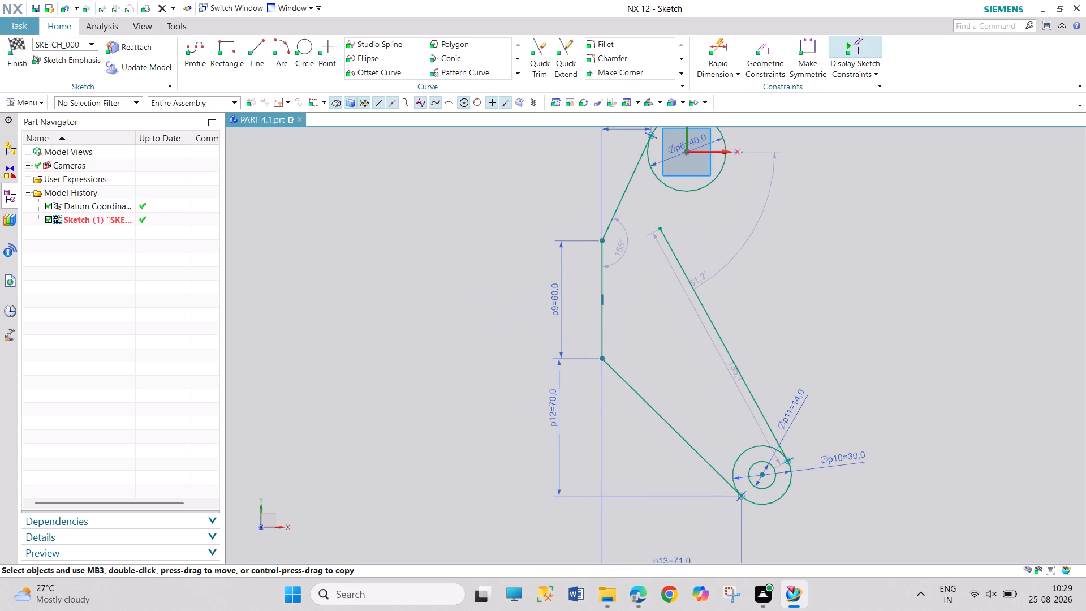
# Move the upper end of the vertical 60 mm edge slightly upward.
pyautogui.scroll(1, 692, 236)
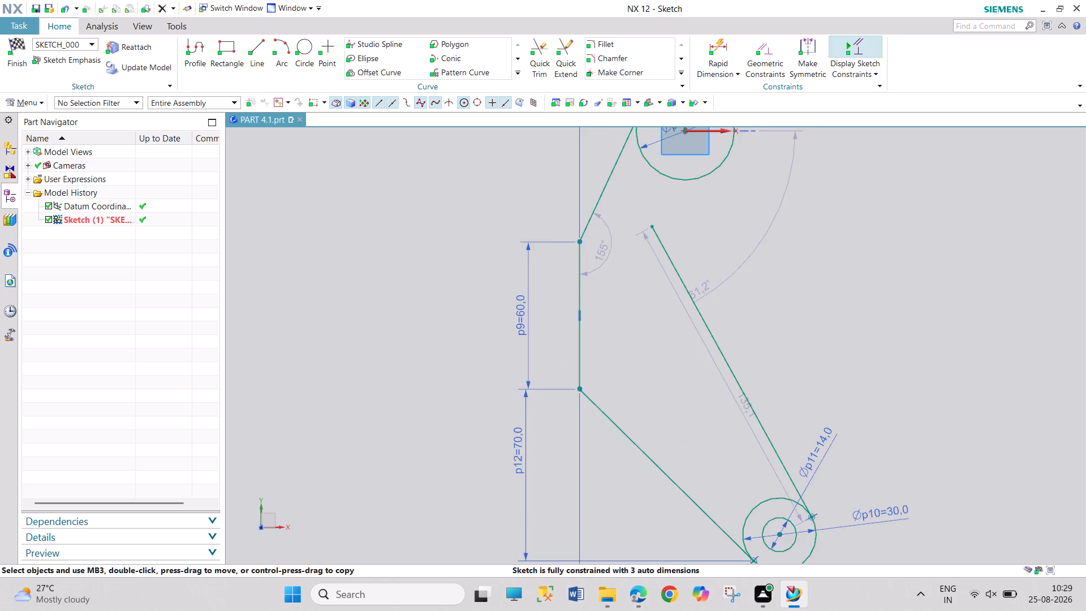
pyautogui.scroll(-3, 693, 237)
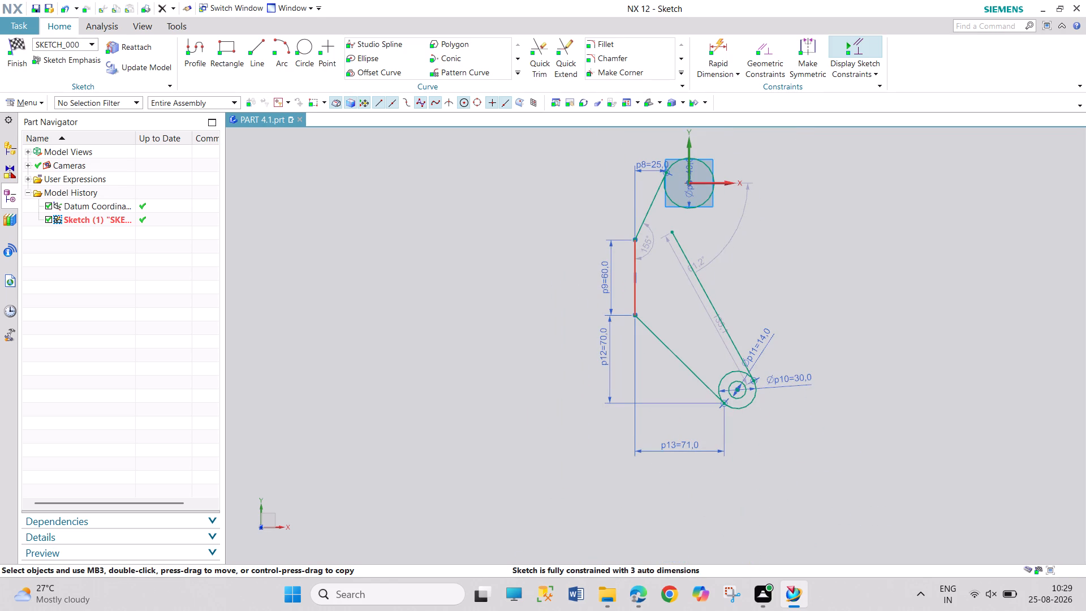
pyautogui.moveTo(635, 242); pyautogui.dragTo(635, 233)
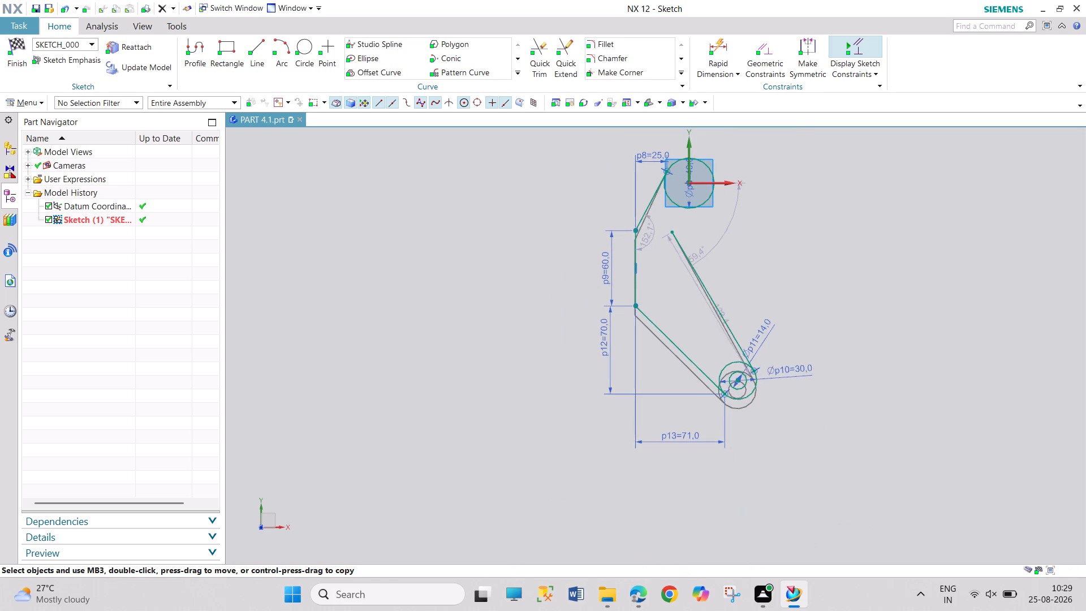
pyautogui.moveTo(635, 233); pyautogui.dragTo(638, 236)
pyautogui.click(846, 300)
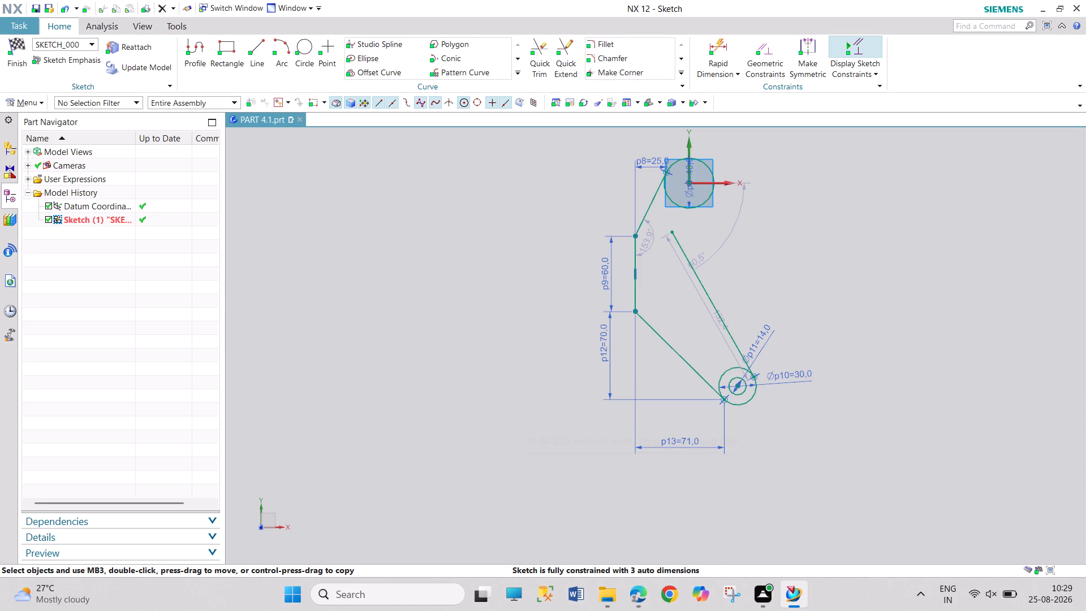
# Reposition the 40 mm diameter dimension outside the upper circle, beyond the X axis end.
pyautogui.moveTo(689, 191); pyautogui.dragTo(804, 172)
pyautogui.click(884, 248)
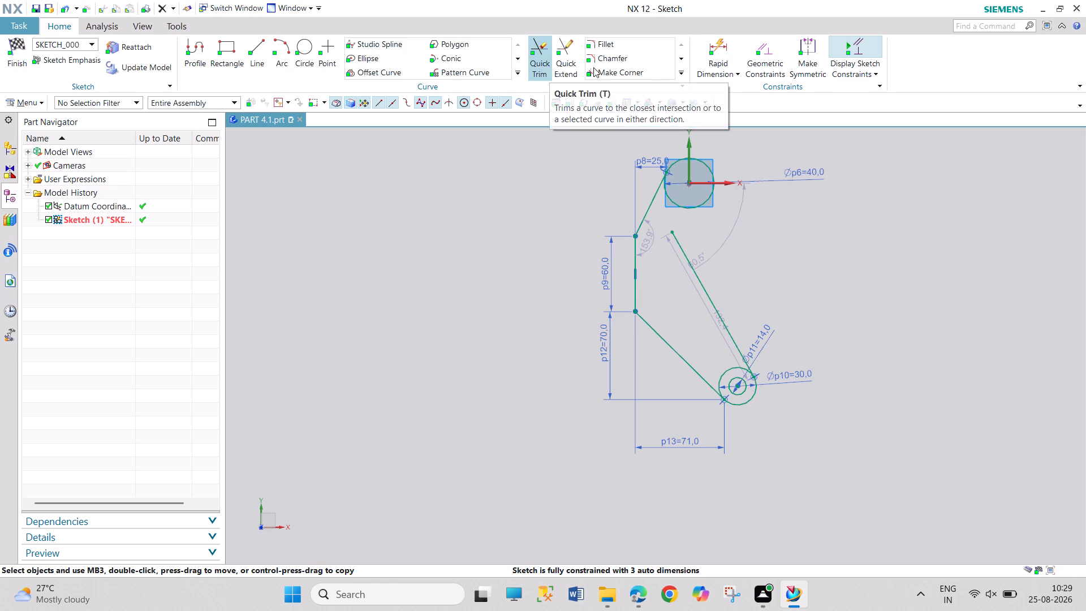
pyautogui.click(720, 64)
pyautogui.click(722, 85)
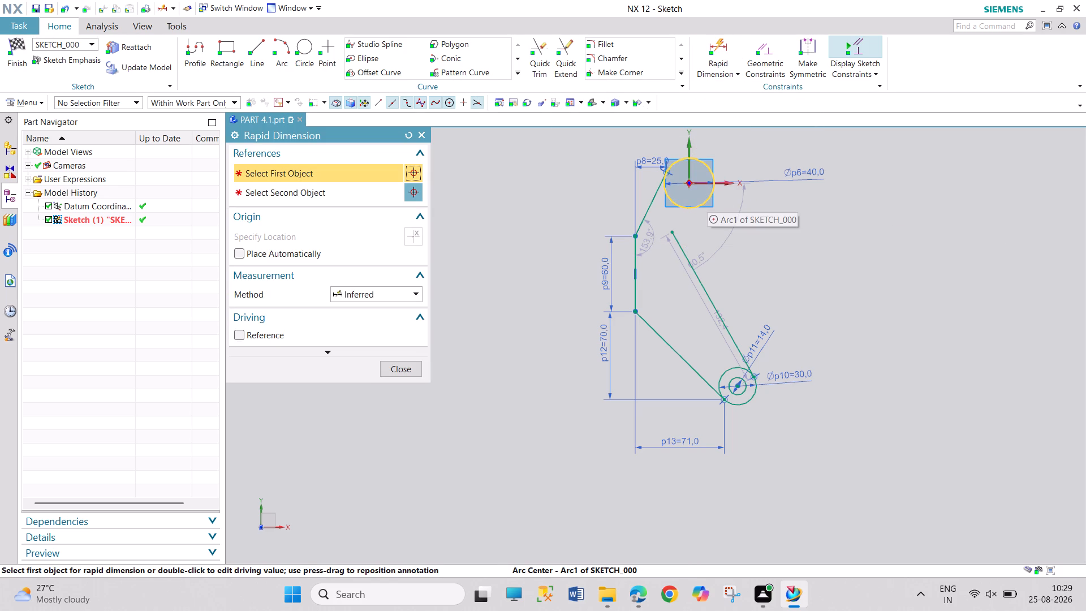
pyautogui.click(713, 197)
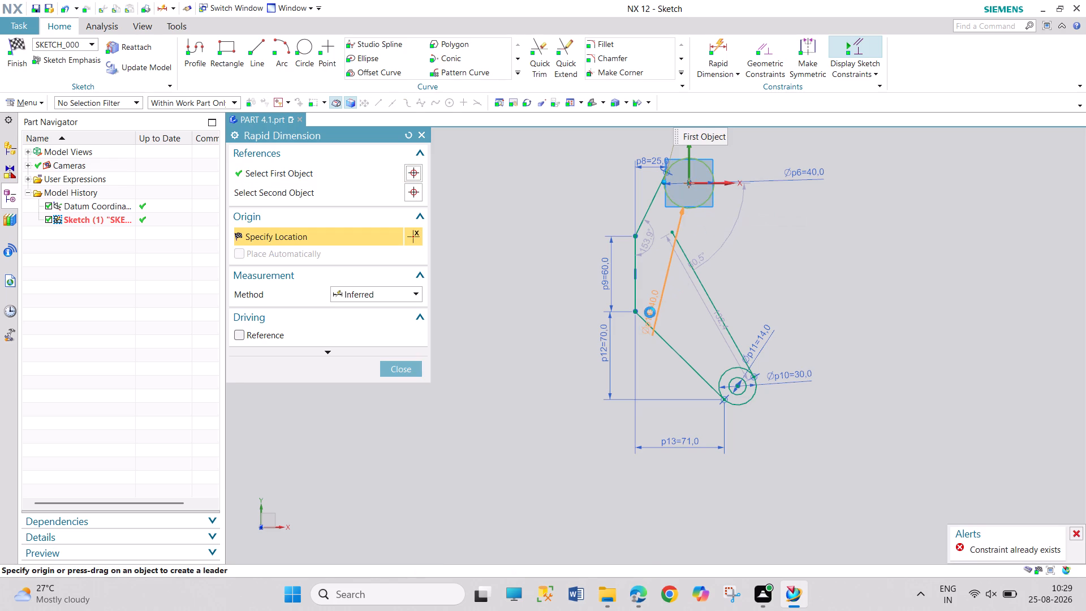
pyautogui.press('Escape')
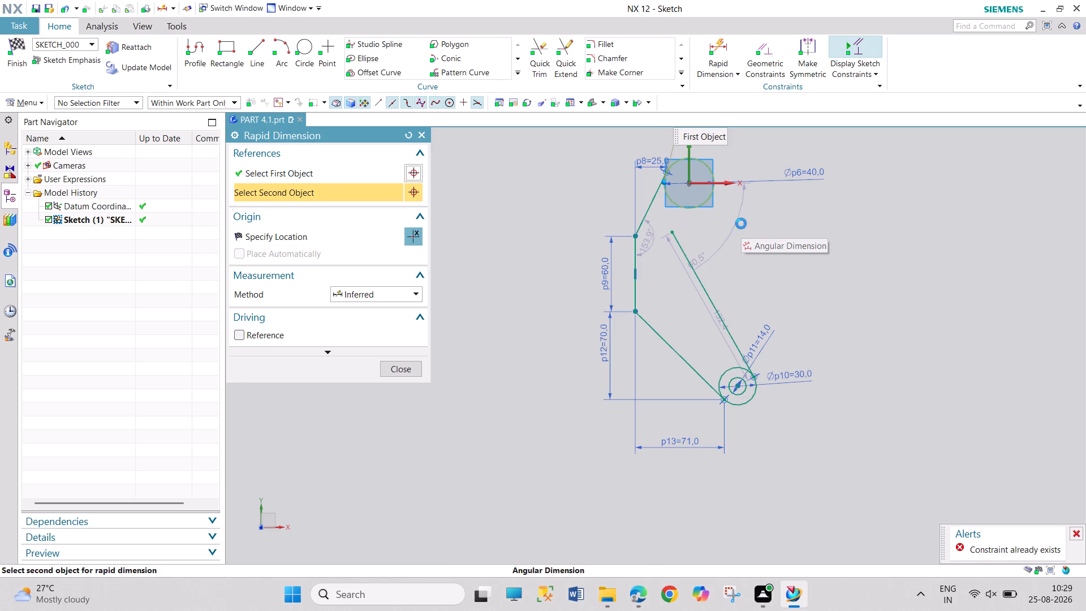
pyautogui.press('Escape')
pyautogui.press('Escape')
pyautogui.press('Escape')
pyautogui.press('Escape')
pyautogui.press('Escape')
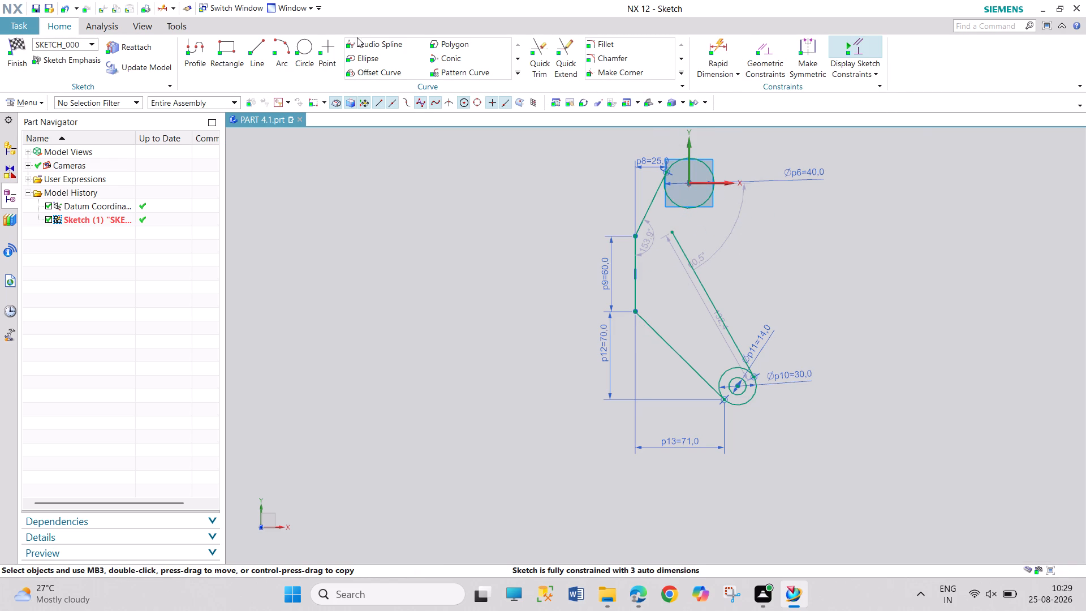
# Draw a line about 215 mm long at about 245.4°, tangent to the 40 mm circle and crossing the other inner line and lower slanted edge.
pyautogui.click(259, 53)
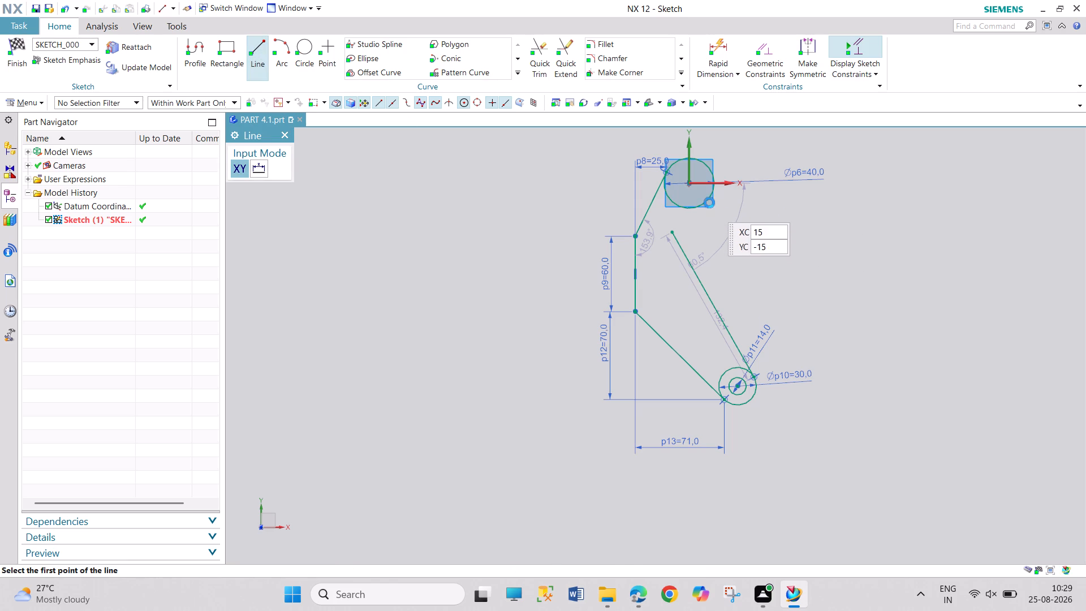
pyautogui.click(712, 200)
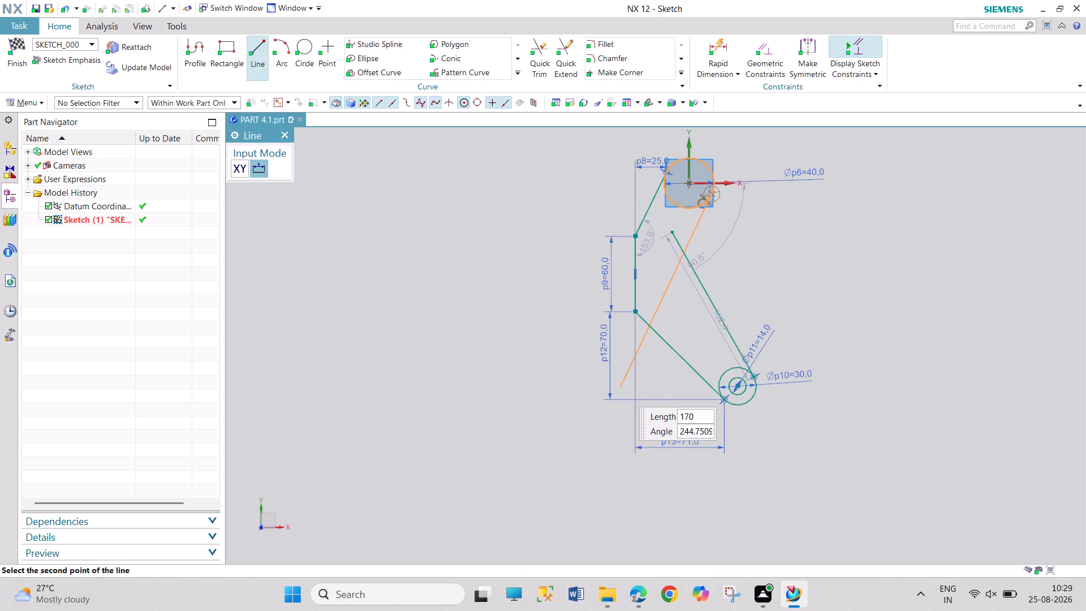
pyautogui.click(598, 441)
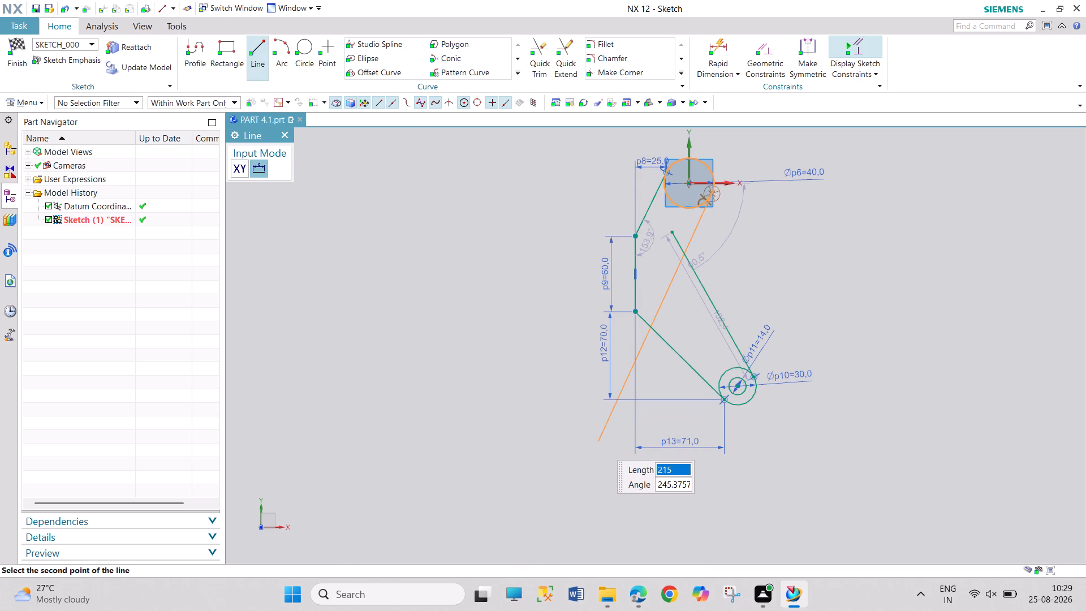
pyautogui.press('Escape')
pyautogui.press('Escape')
pyautogui.press('Escape')
# Constrain the new long inner line parallel to the upper slanted outer edge.
pyautogui.click(766, 47)
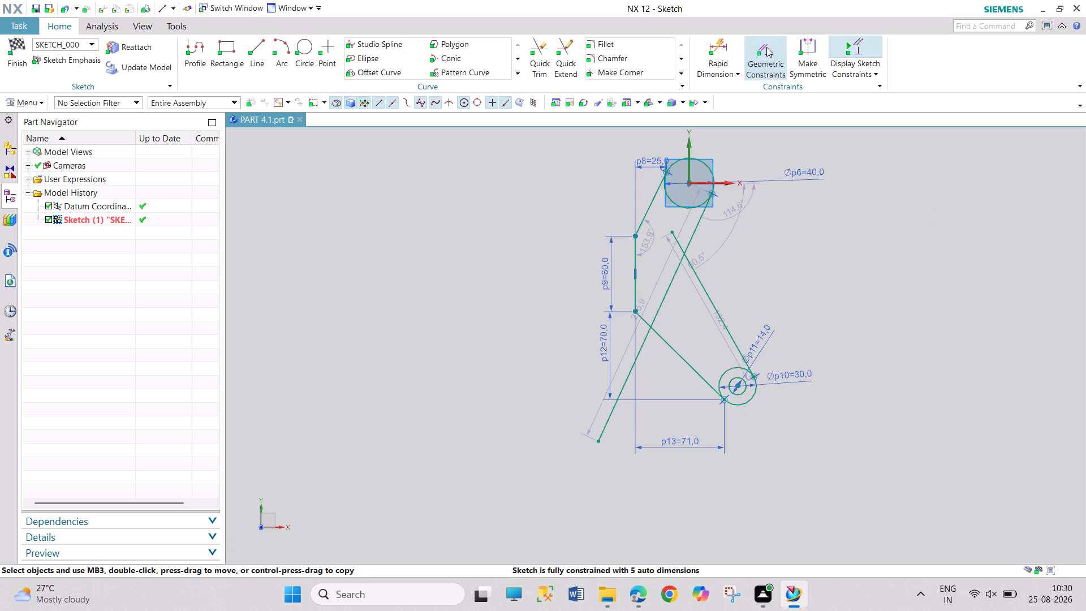
pyautogui.click(303, 176)
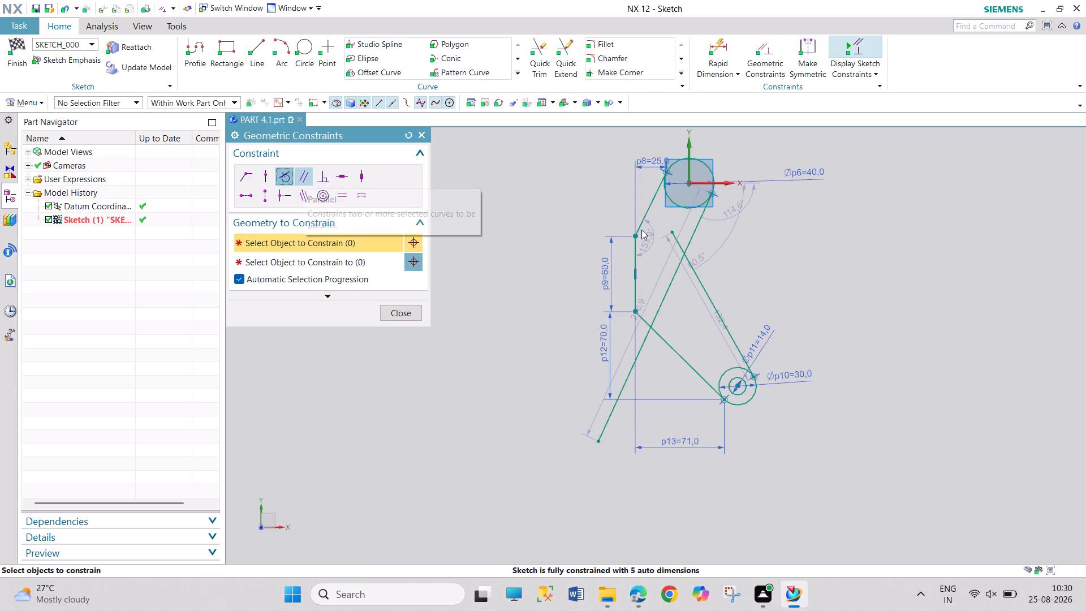
pyautogui.click(651, 206)
pyautogui.click(699, 225)
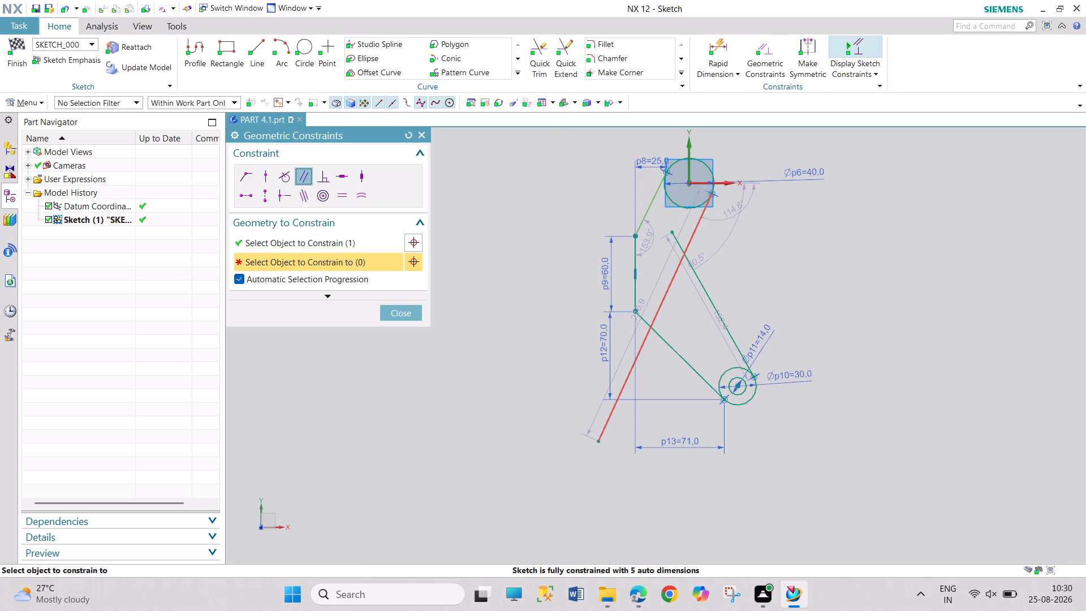
pyautogui.click(409, 314)
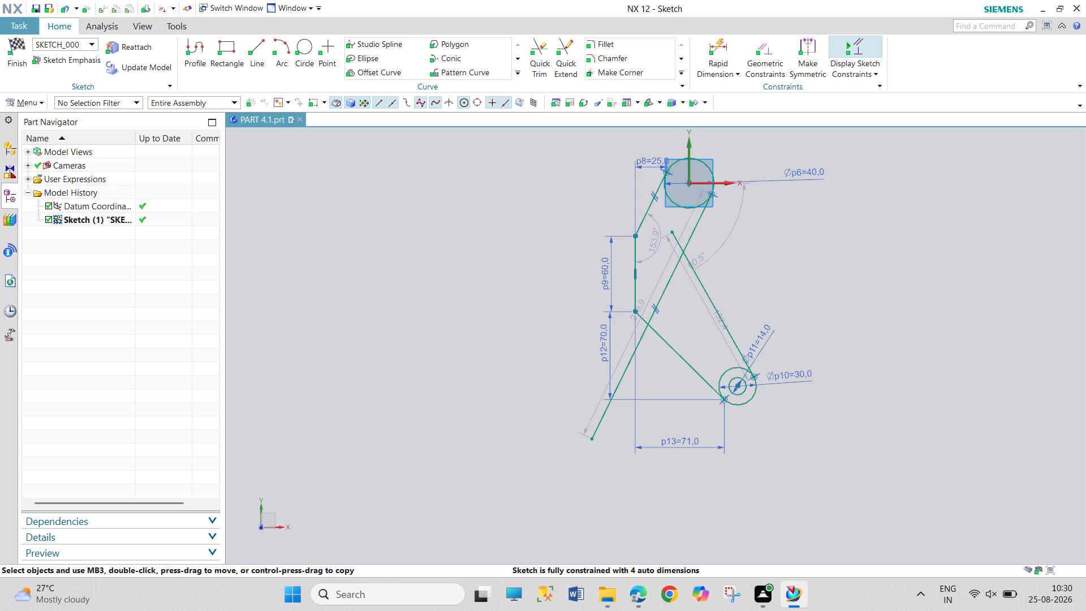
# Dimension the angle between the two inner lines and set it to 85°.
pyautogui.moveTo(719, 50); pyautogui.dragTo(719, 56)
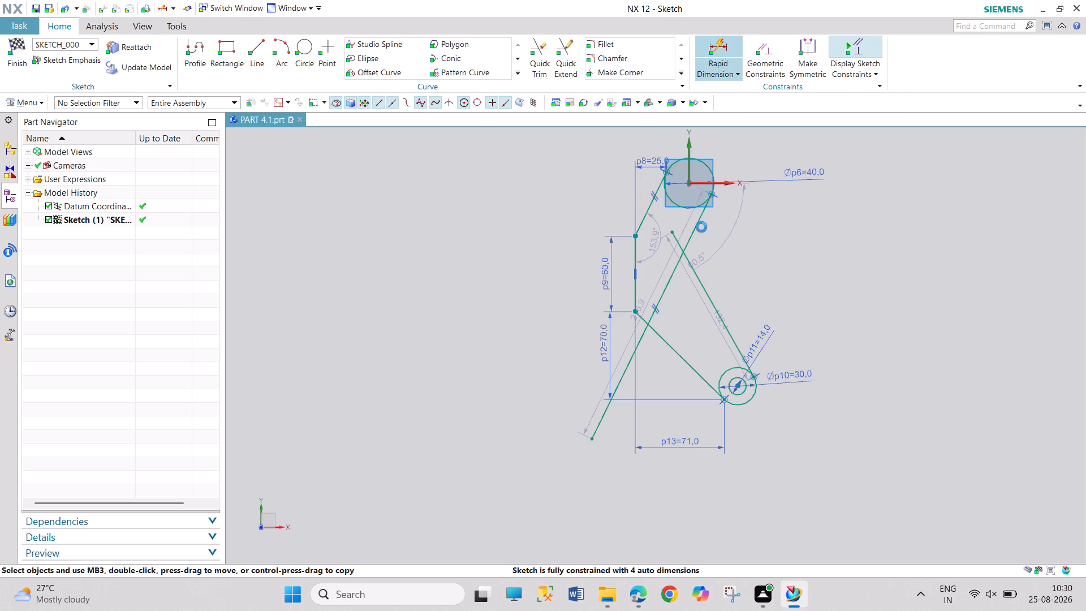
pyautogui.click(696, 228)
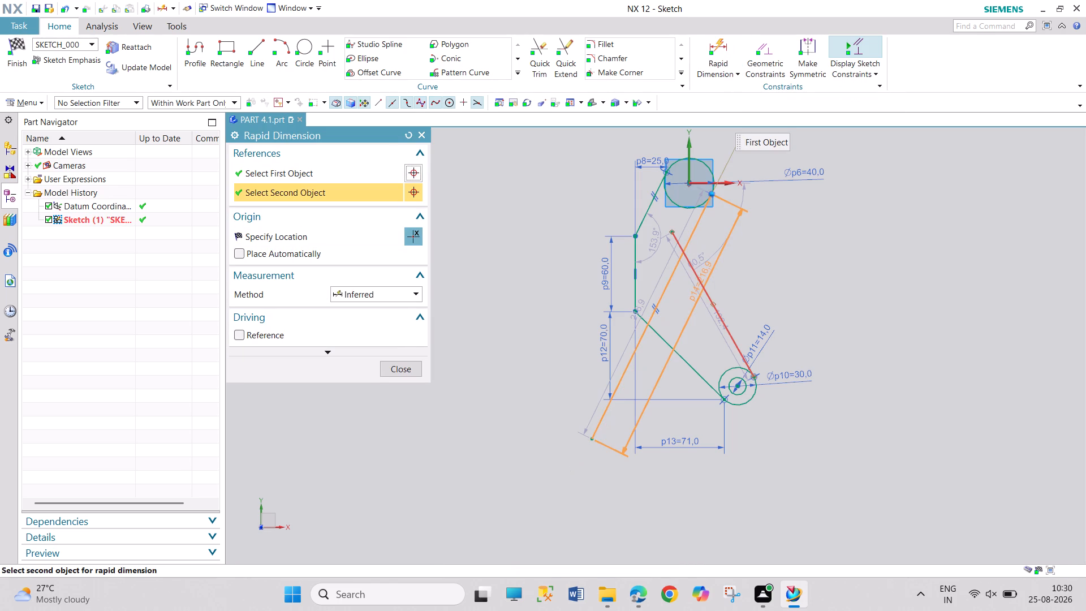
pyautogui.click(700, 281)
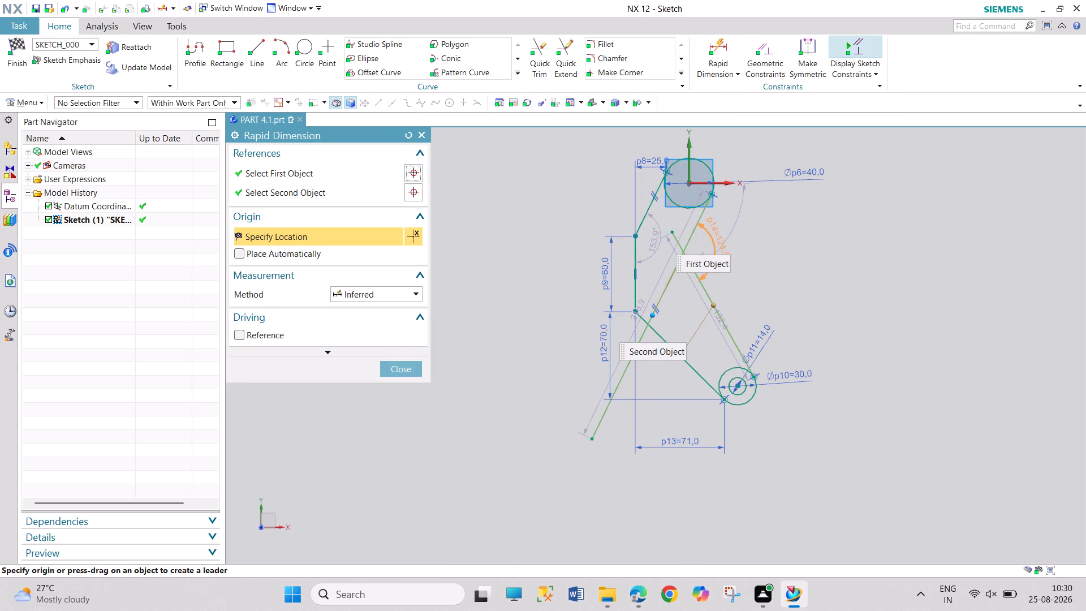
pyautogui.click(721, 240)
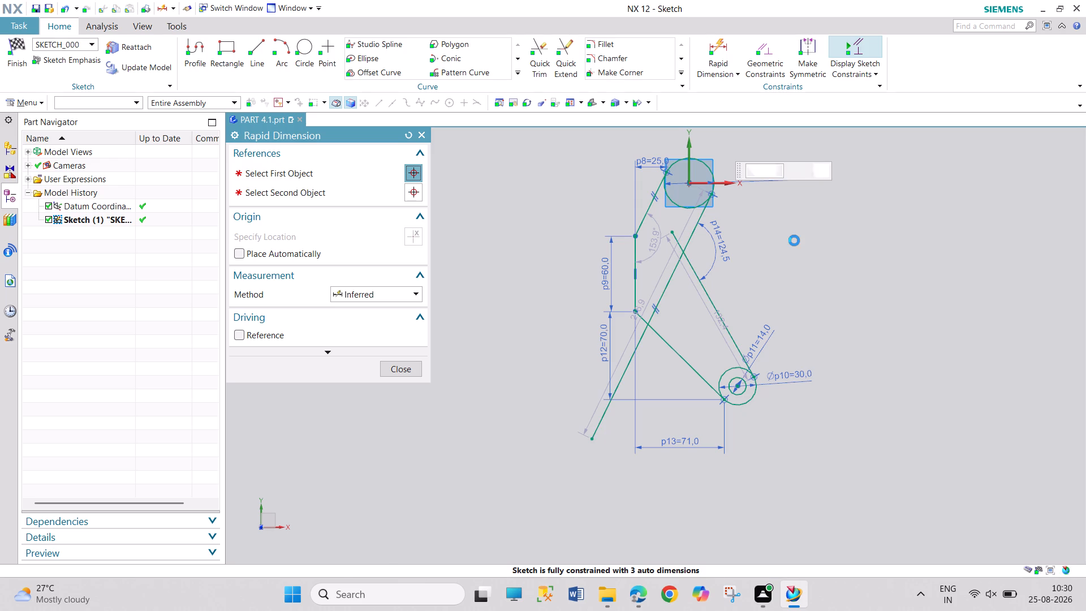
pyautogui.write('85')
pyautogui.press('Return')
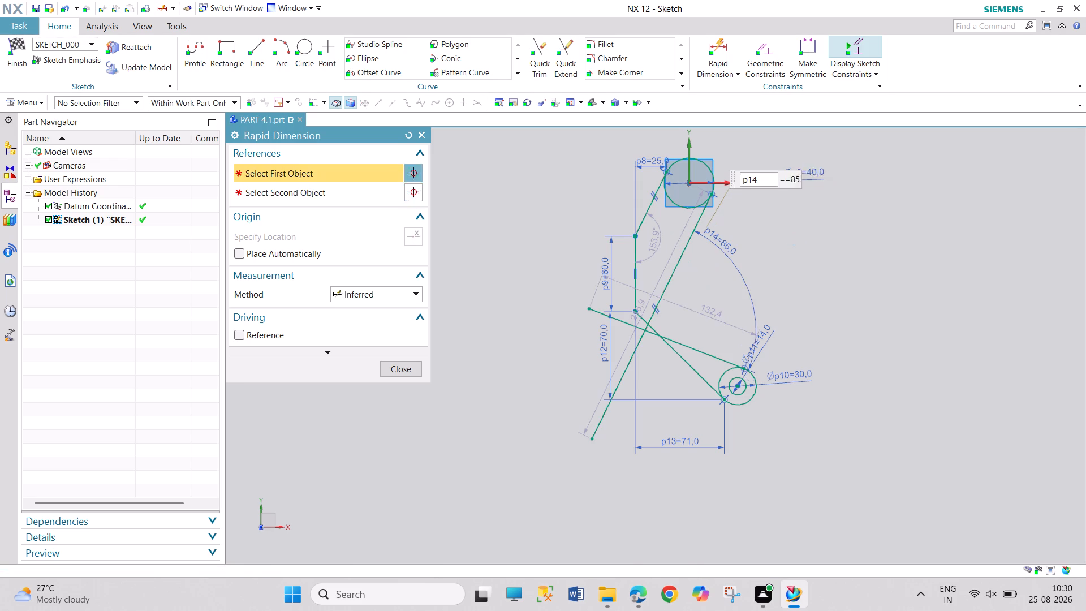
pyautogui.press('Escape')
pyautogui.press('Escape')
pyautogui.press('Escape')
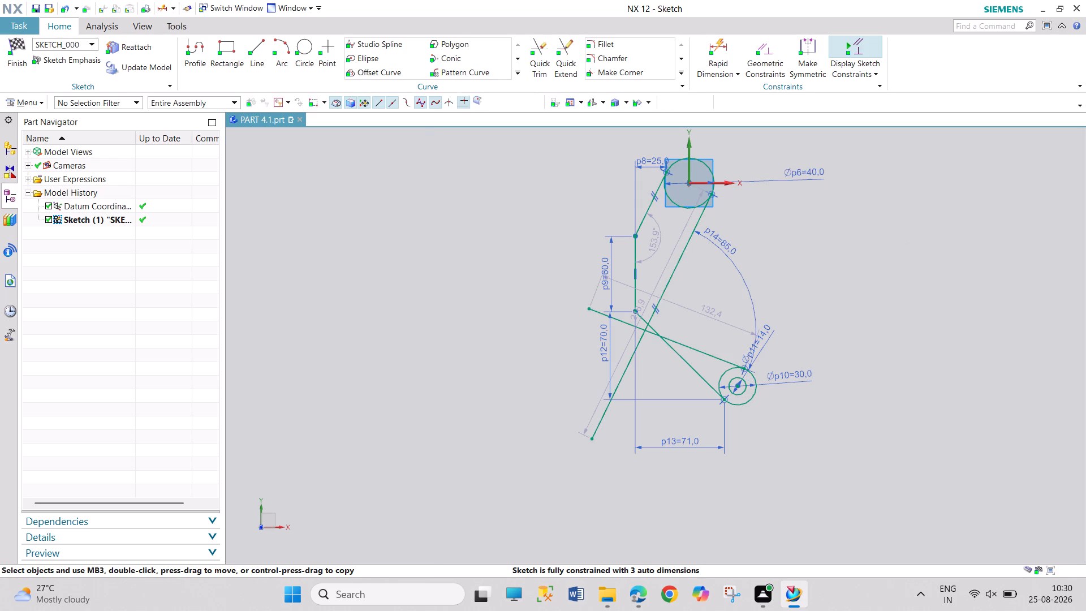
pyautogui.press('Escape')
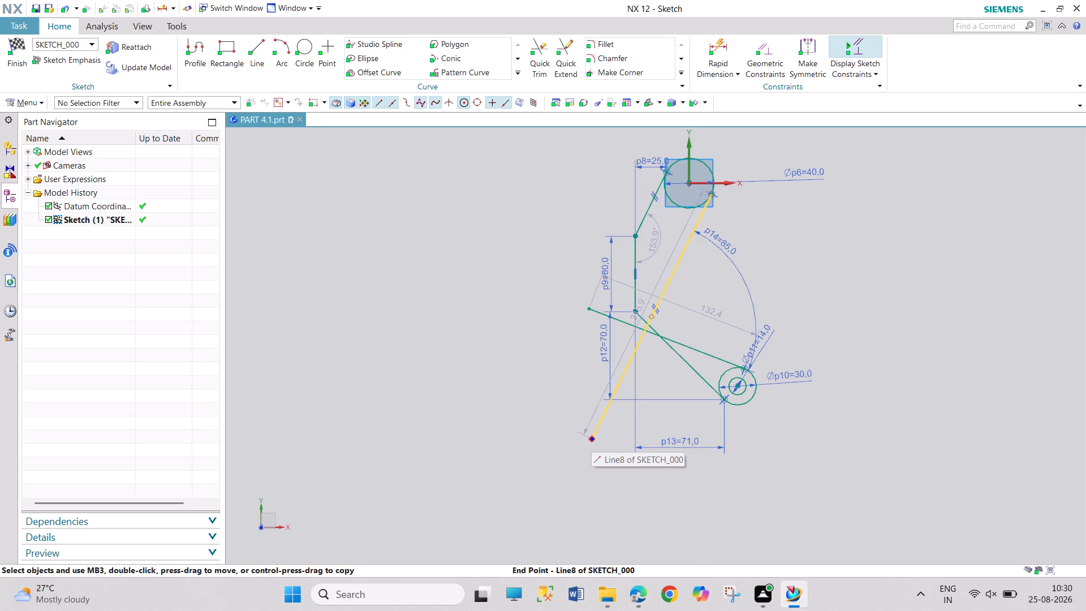
# Shorten the two inner lines to about 74 mm and 72 mm by moving their free ends inward until they no longer cross.
pyautogui.moveTo(589, 438); pyautogui.dragTo(670, 292)
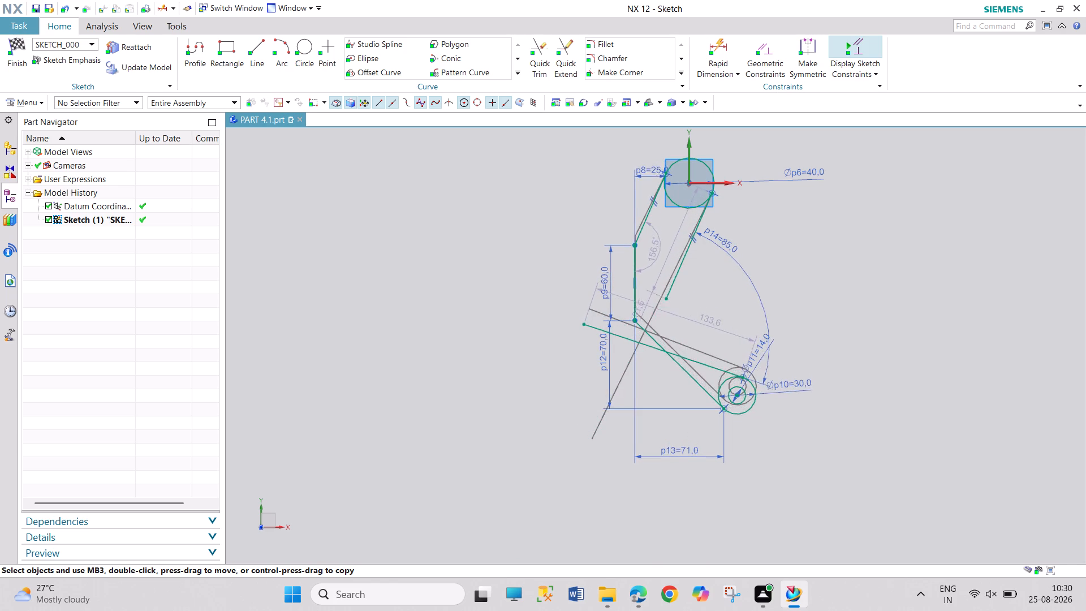
pyautogui.moveTo(670, 292); pyautogui.dragTo(672, 288)
pyautogui.press('Escape')
pyautogui.press('Escape')
pyautogui.press('Escape')
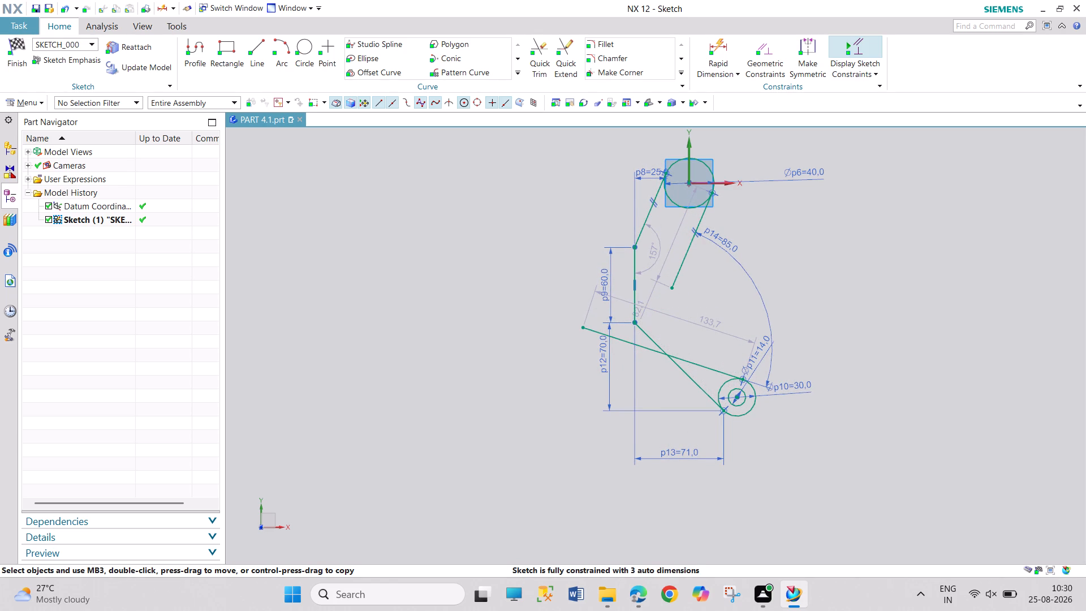
pyautogui.moveTo(583, 328); pyautogui.dragTo(652, 298)
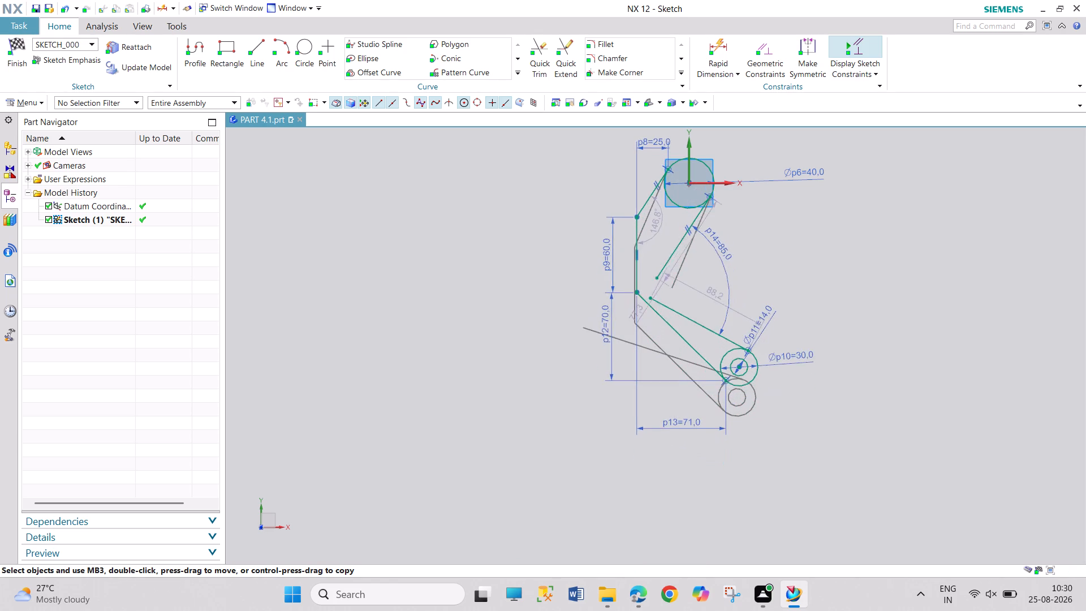
pyautogui.moveTo(652, 298); pyautogui.dragTo(676, 290)
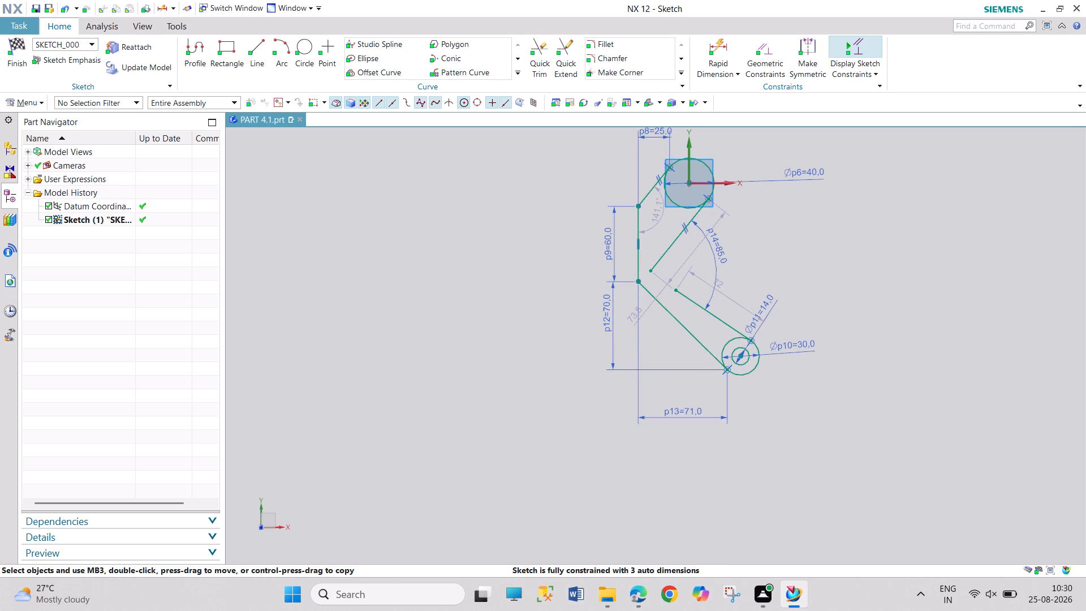
pyautogui.click(898, 289)
# Trim away the inner arcs of the 40 mm and 30 mm circles between their tangent lines with Quick Trim.
pyautogui.click(545, 54)
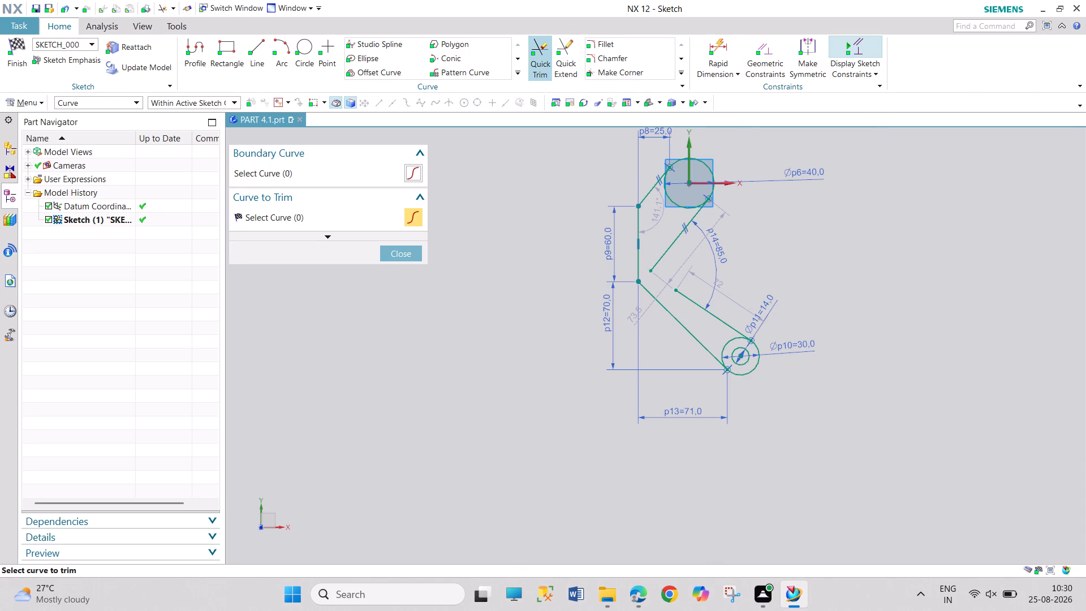
pyautogui.click(679, 203)
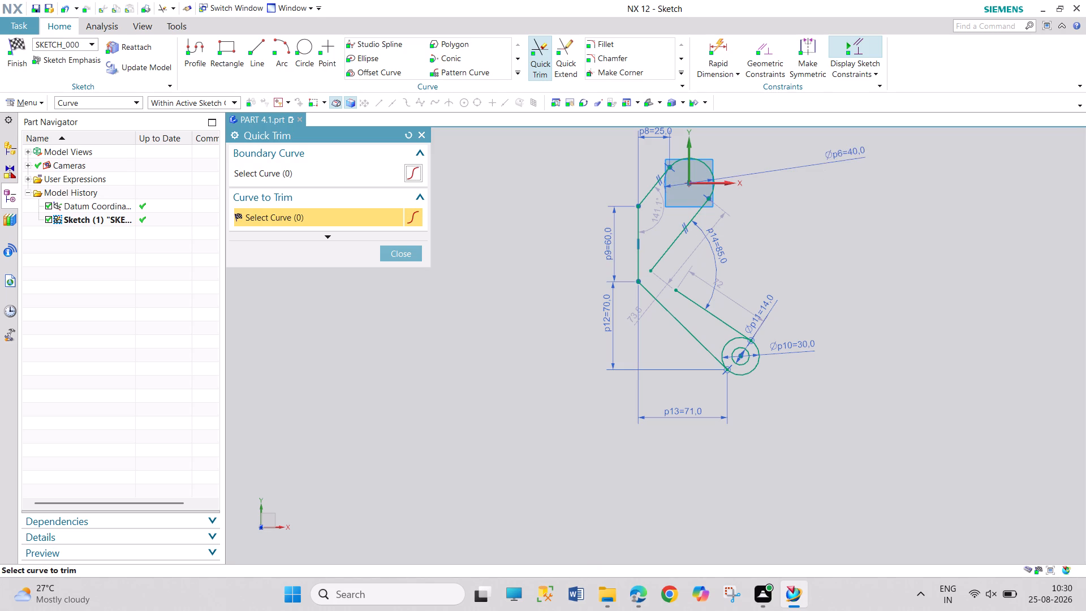
pyautogui.click(725, 345)
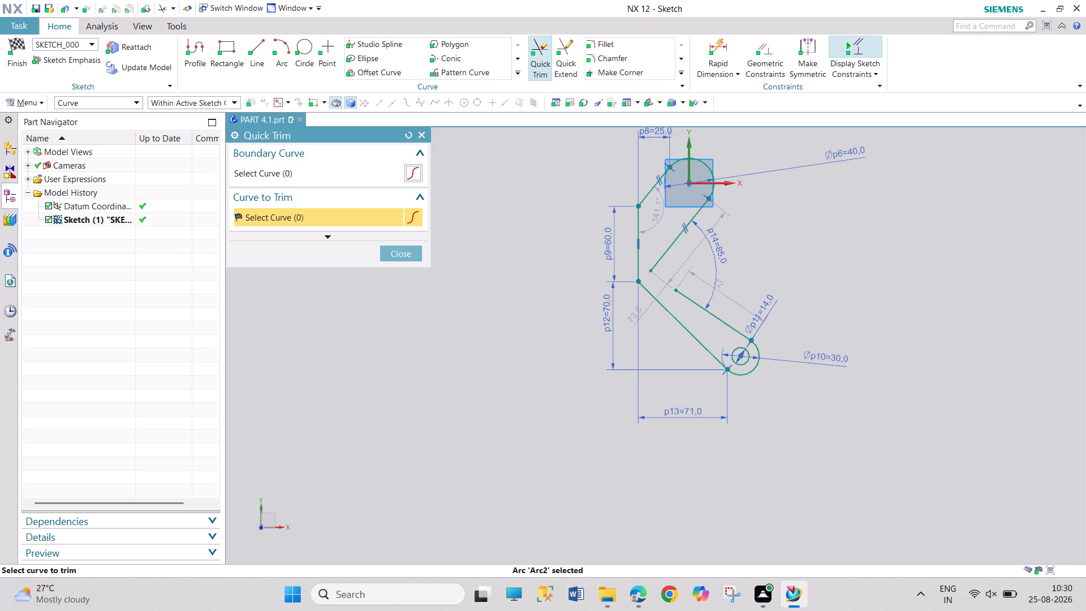
pyautogui.click(401, 246)
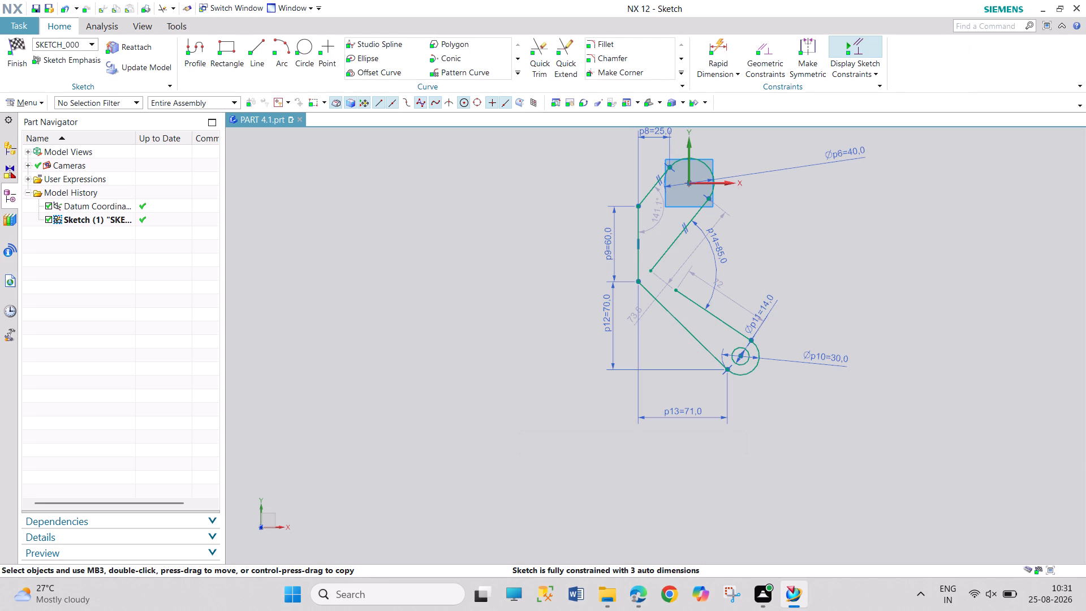
# Delete the two inner lines that run from the 40 mm arc and the 30 mm arc.
pyautogui.click(666, 252)
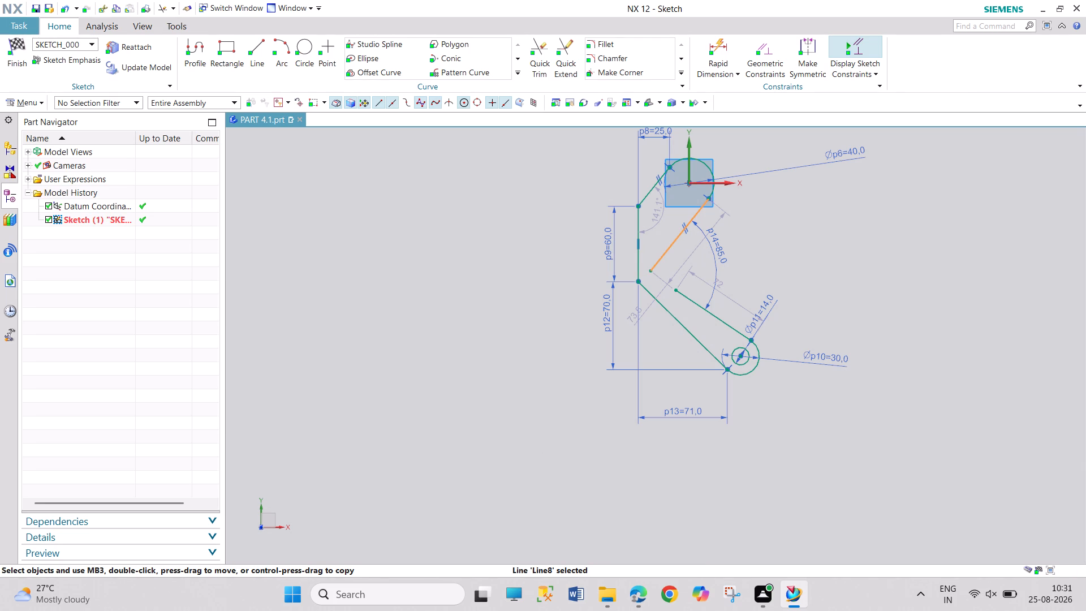
pyautogui.press('Delete')
pyautogui.click(708, 316)
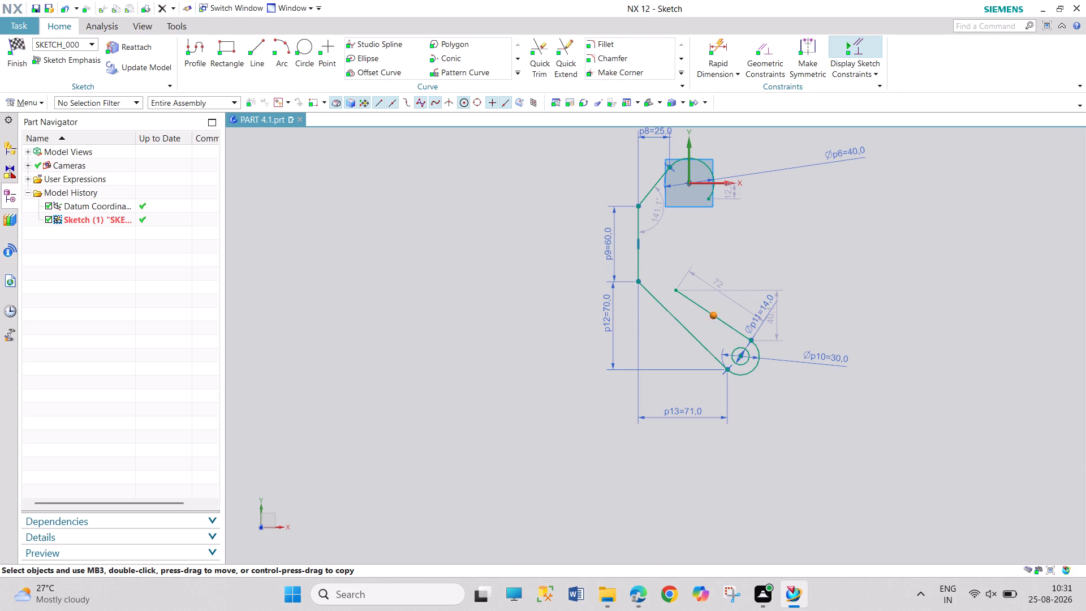
pyautogui.press('Delete')
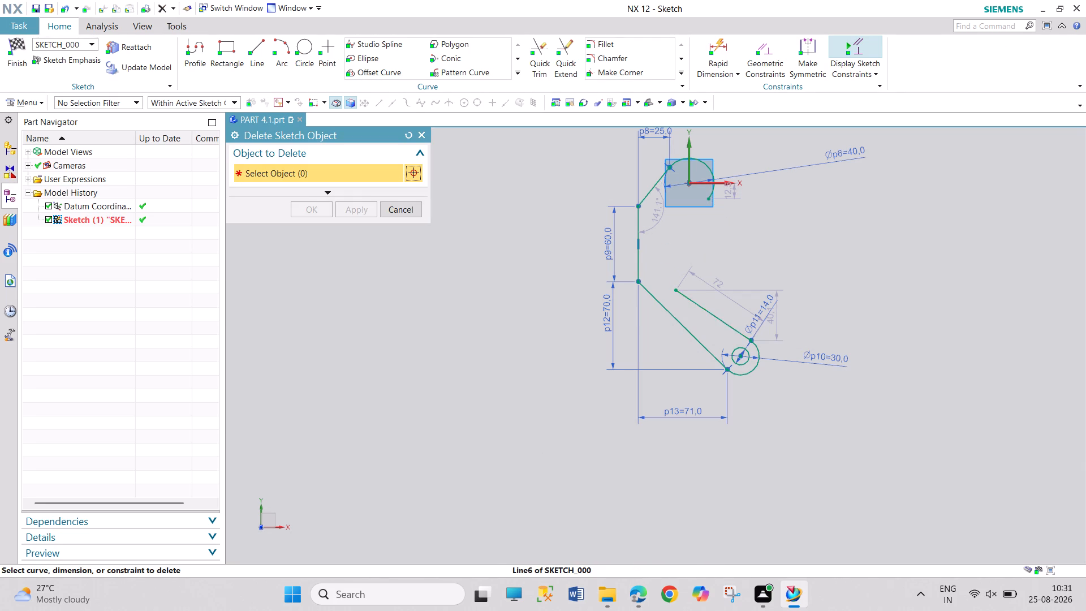
pyautogui.press('Delete')
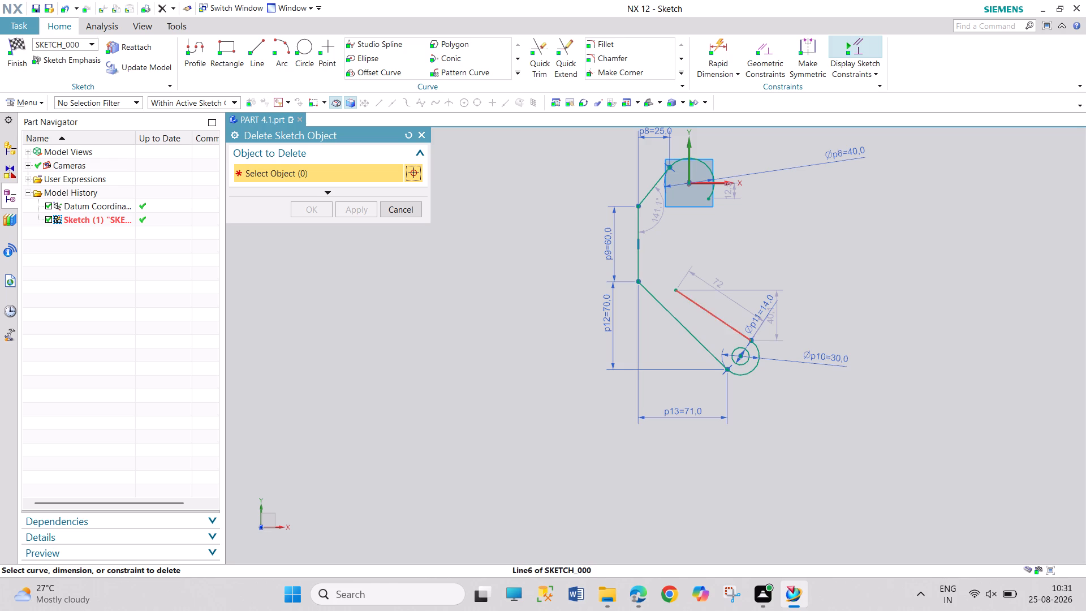
pyautogui.click(712, 312)
pyautogui.press('Delete')
pyautogui.press('Delete')
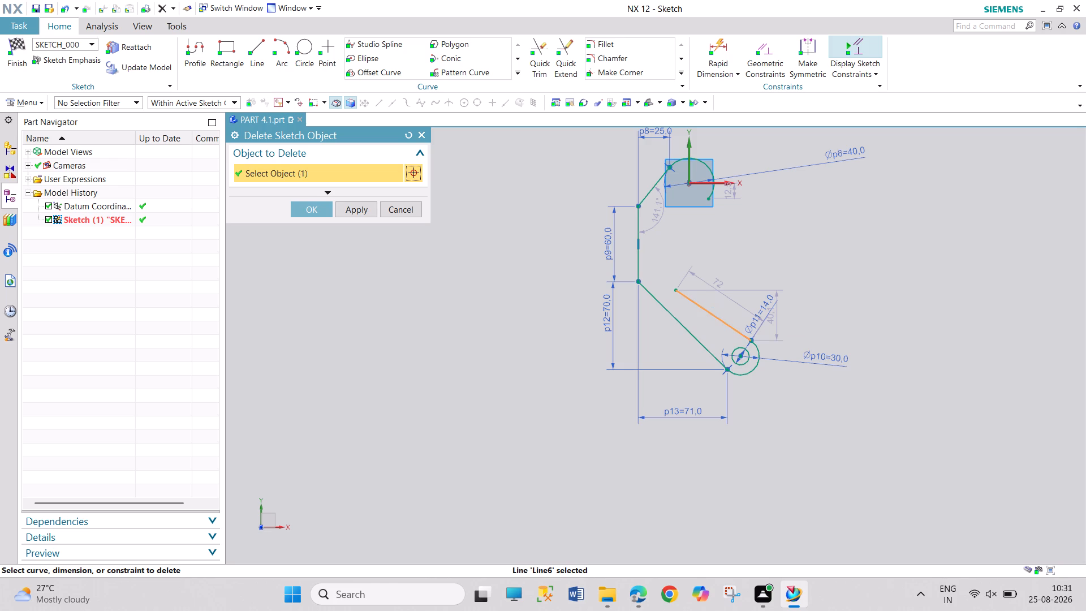
pyautogui.press('Delete')
pyautogui.click(320, 205)
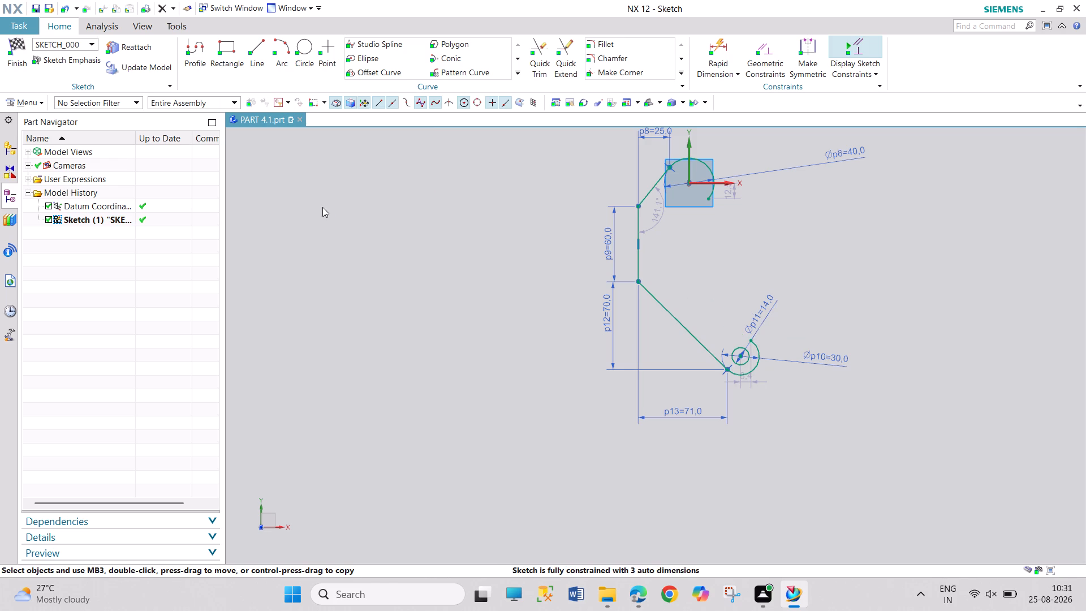
pyautogui.press('Delete')
pyautogui.press('Delete')
pyautogui.press('Delete')
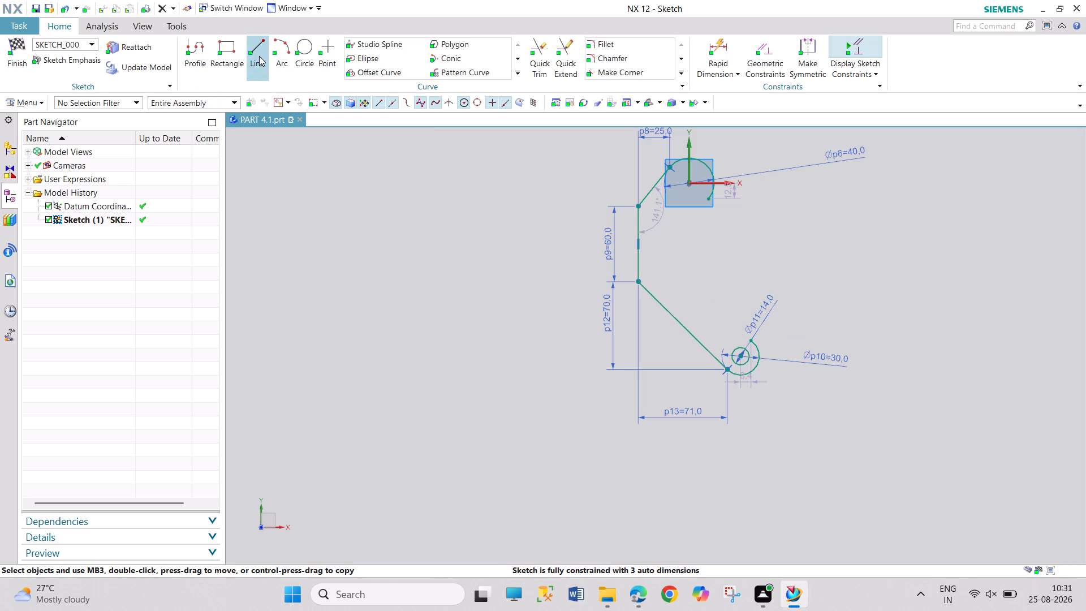
# Draw a line about 180 mm long at about 245°, tangent to the 40 mm arc and crossing the lower slanted edge.
pyautogui.click(259, 56)
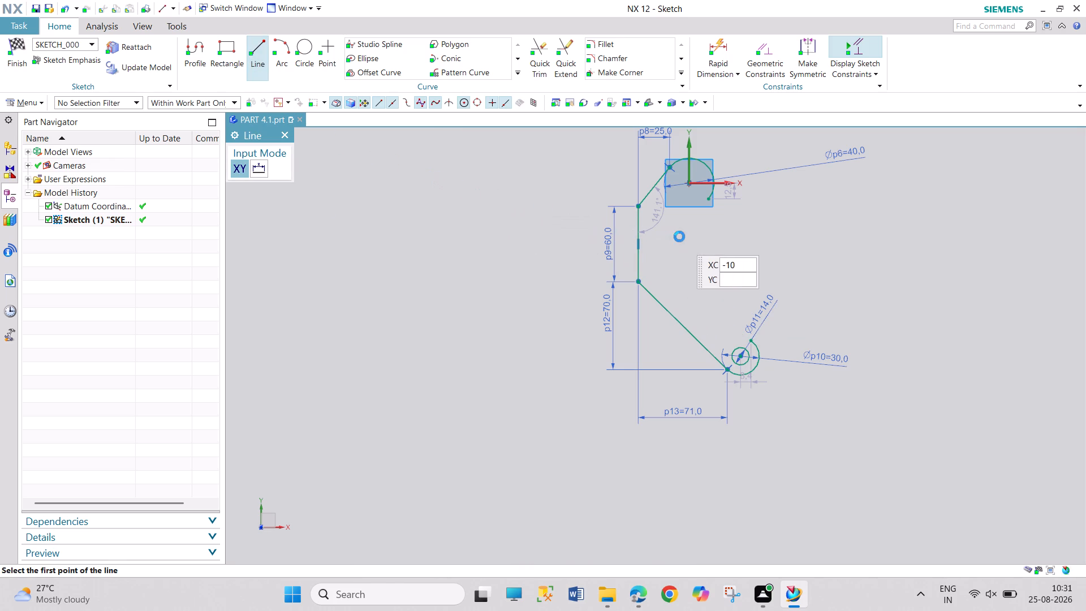
pyautogui.click(714, 190)
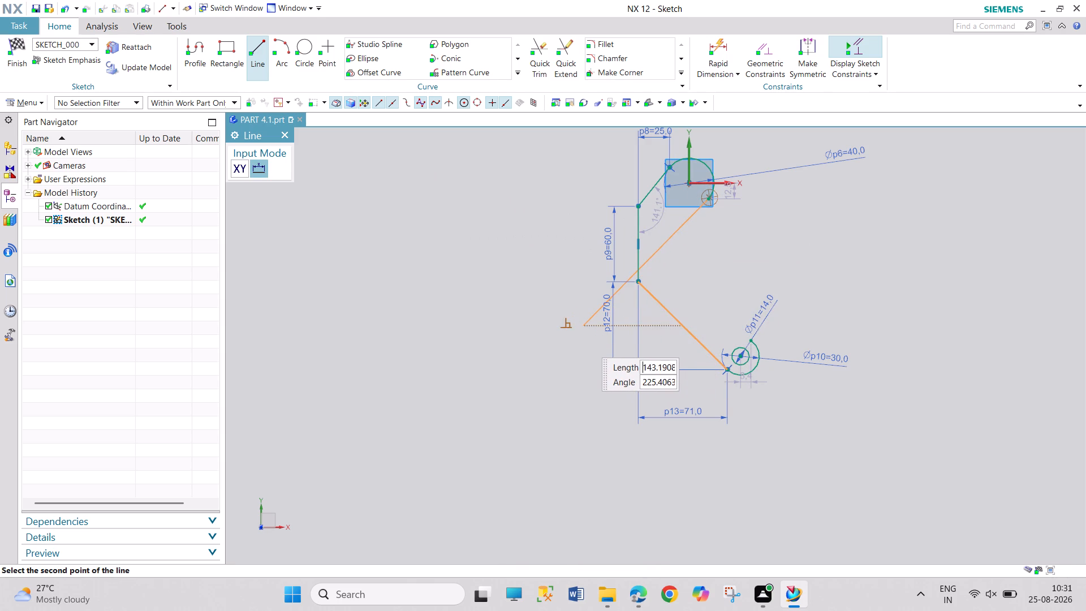
pyautogui.click(614, 402)
pyautogui.press('Escape')
pyautogui.press('Escape')
pyautogui.press('Escape')
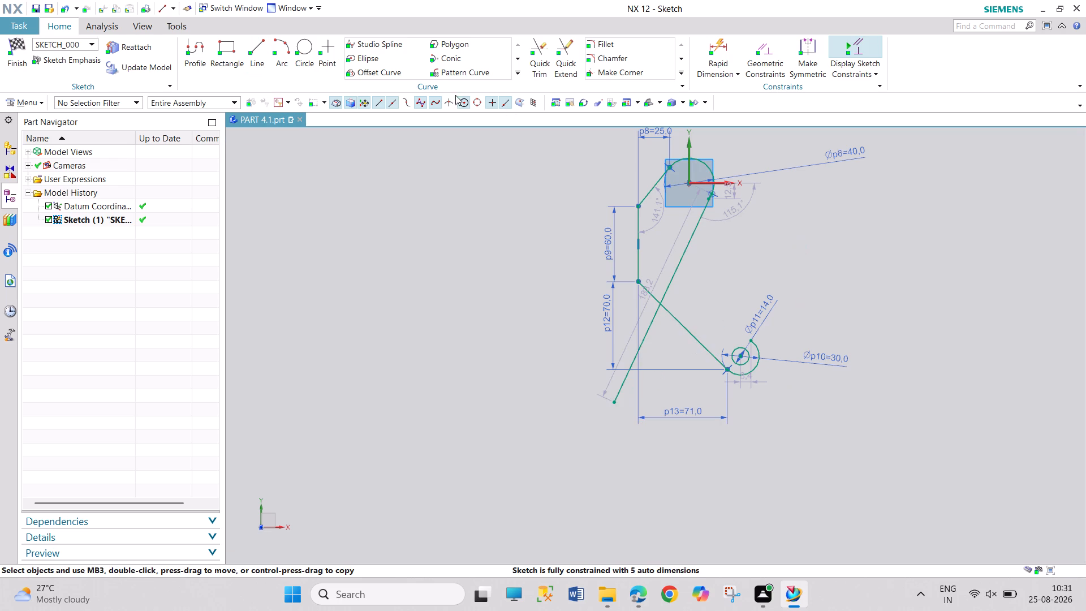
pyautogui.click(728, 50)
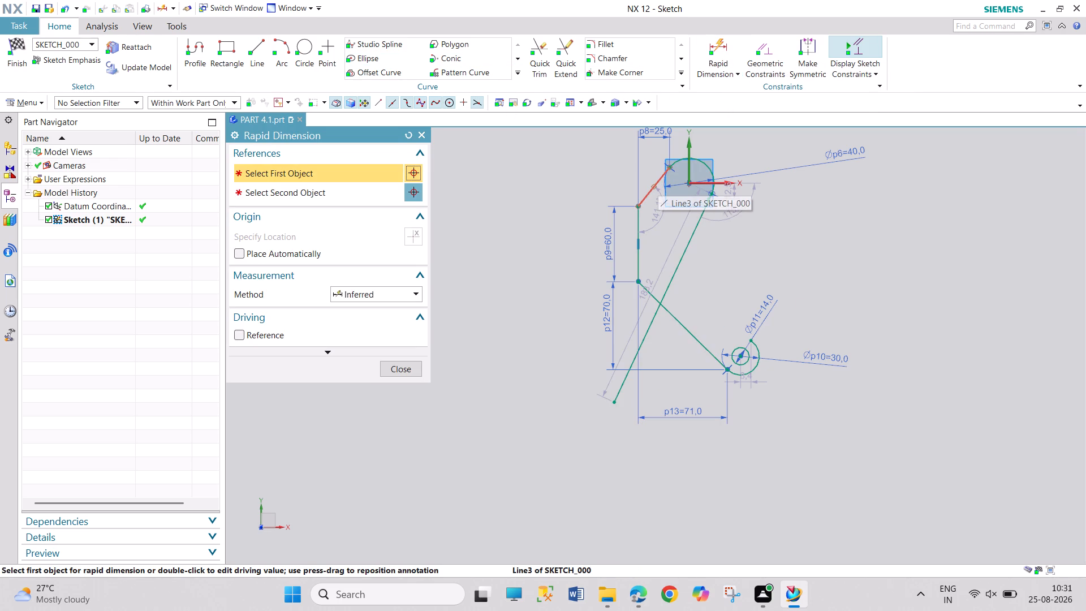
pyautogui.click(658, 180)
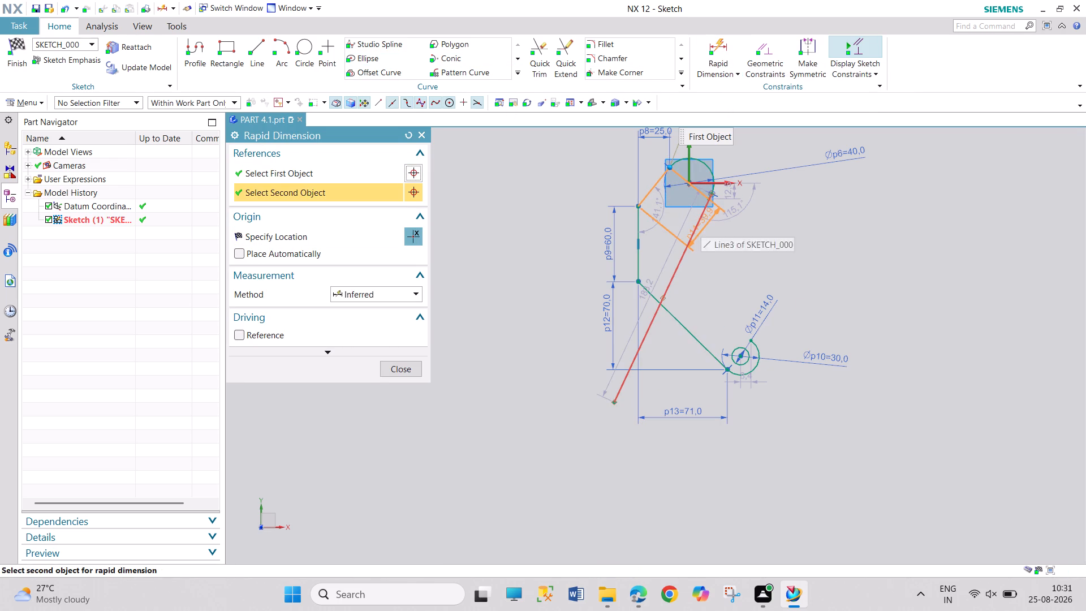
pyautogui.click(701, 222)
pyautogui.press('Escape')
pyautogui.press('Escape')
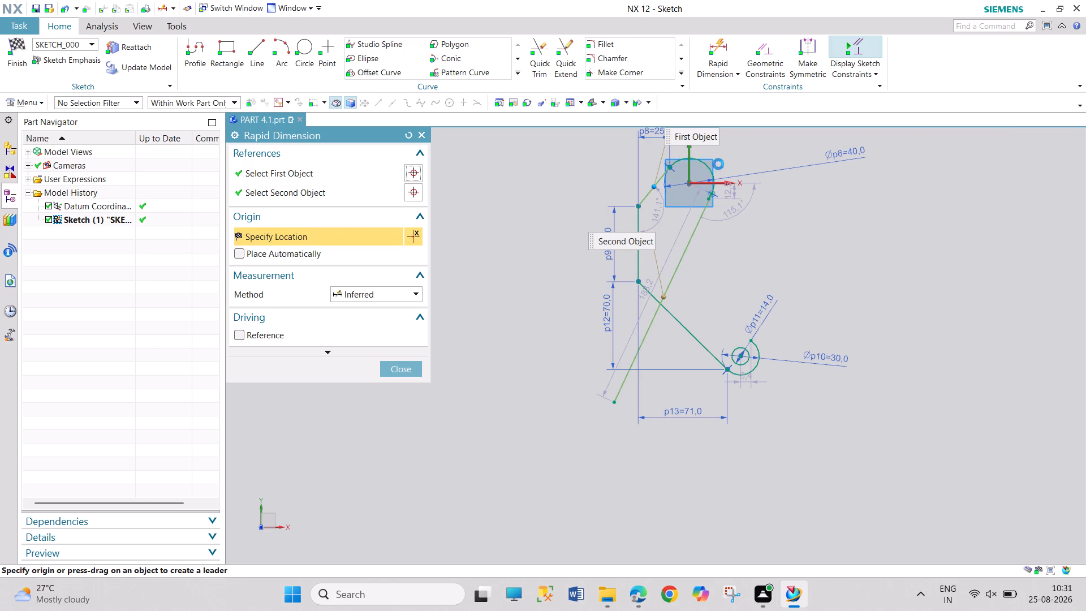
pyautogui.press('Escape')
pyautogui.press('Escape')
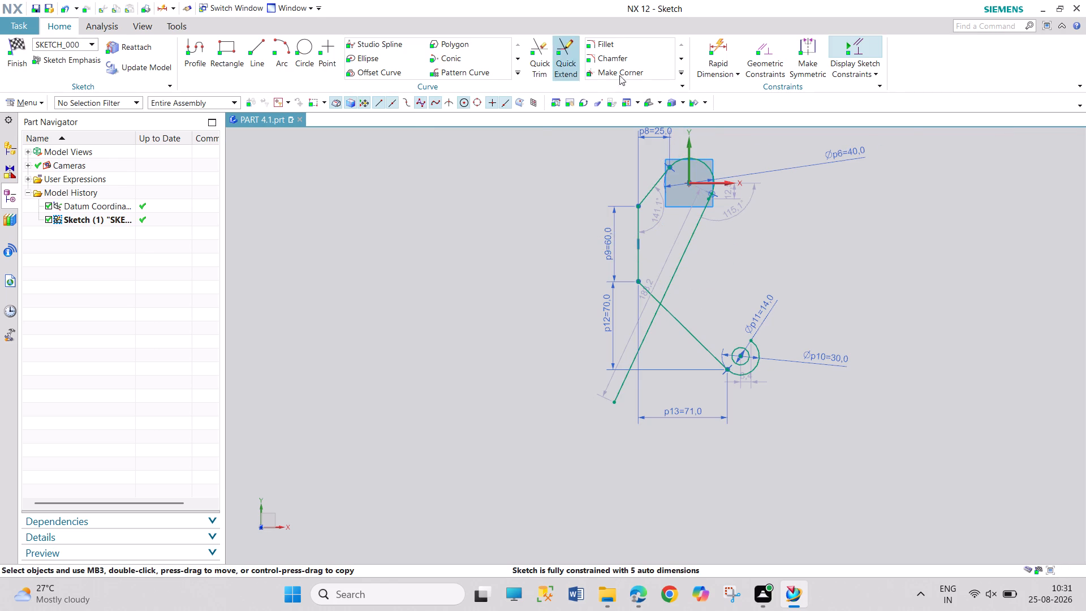
# Constrain the new long inner line parallel to the upper slanted outer edge.
pyautogui.click(756, 47)
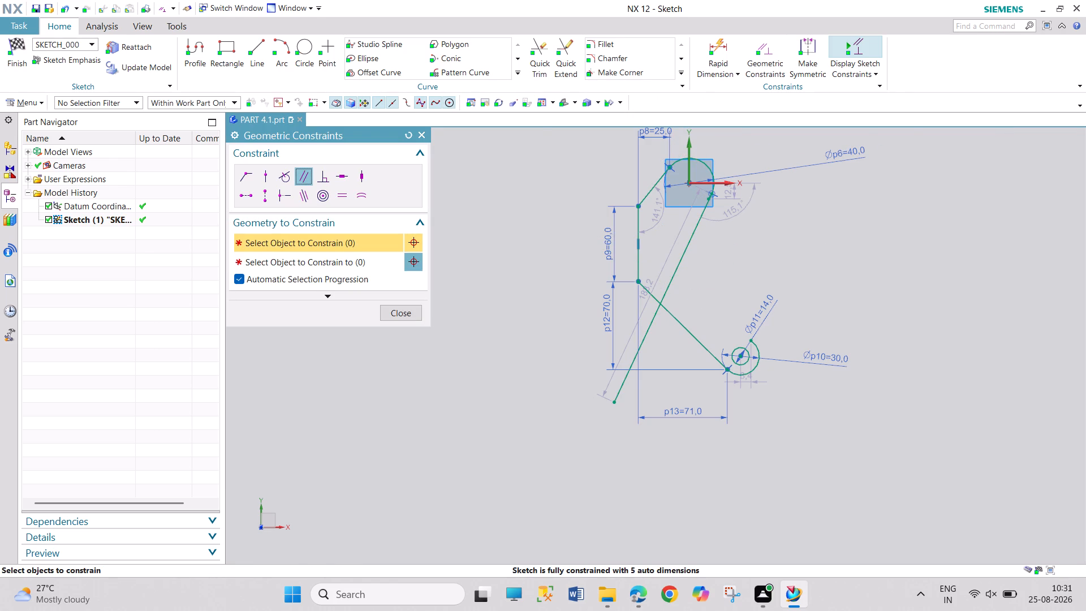
pyautogui.click(649, 196)
pyautogui.click(688, 243)
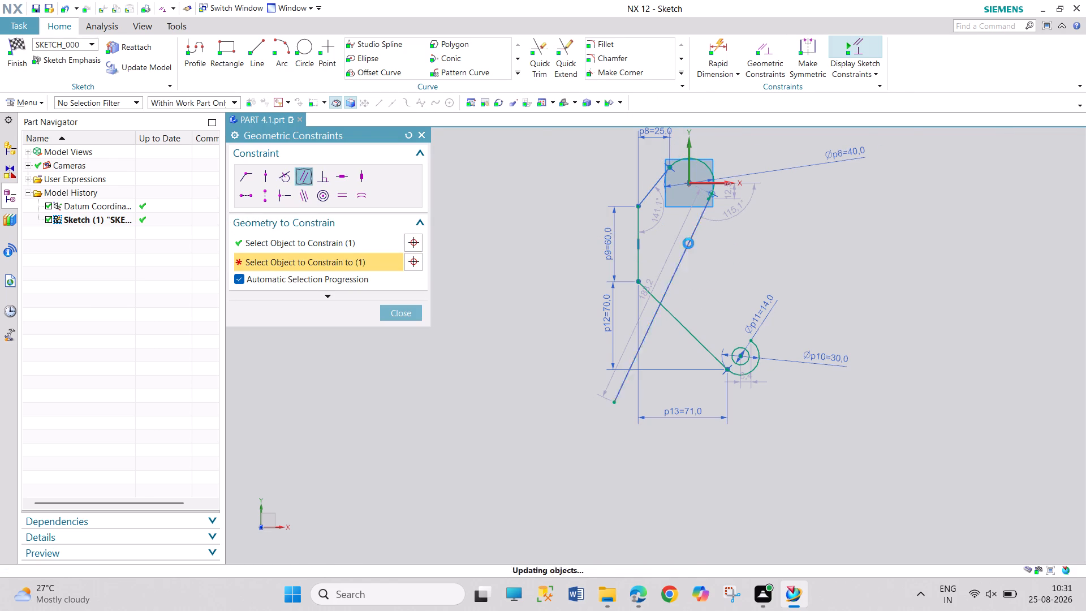
pyautogui.press('Escape')
pyautogui.press('Escape')
pyautogui.press('Escape')
pyautogui.press('Escape')
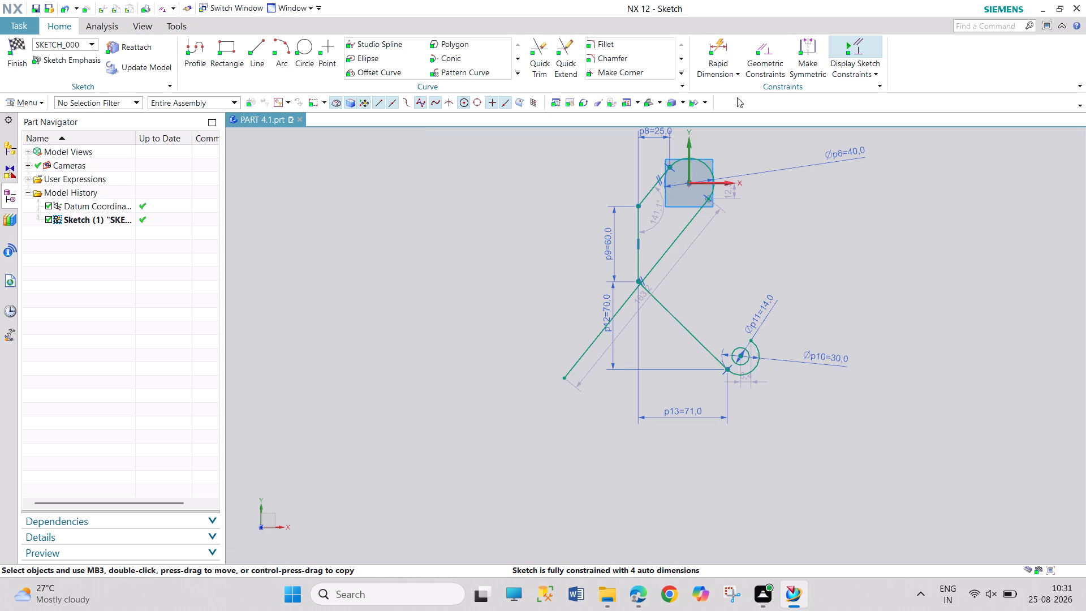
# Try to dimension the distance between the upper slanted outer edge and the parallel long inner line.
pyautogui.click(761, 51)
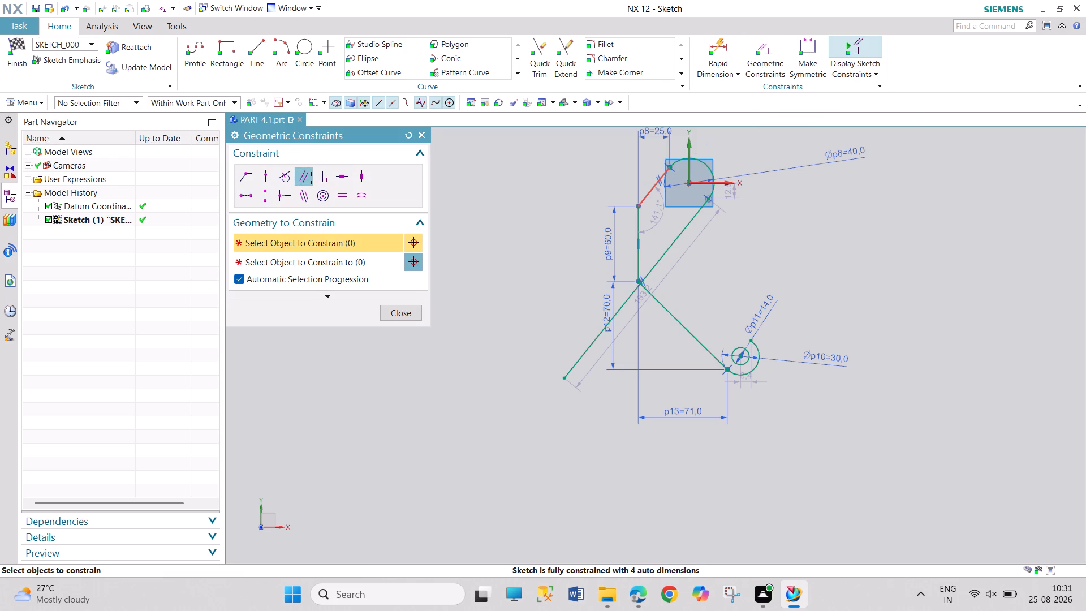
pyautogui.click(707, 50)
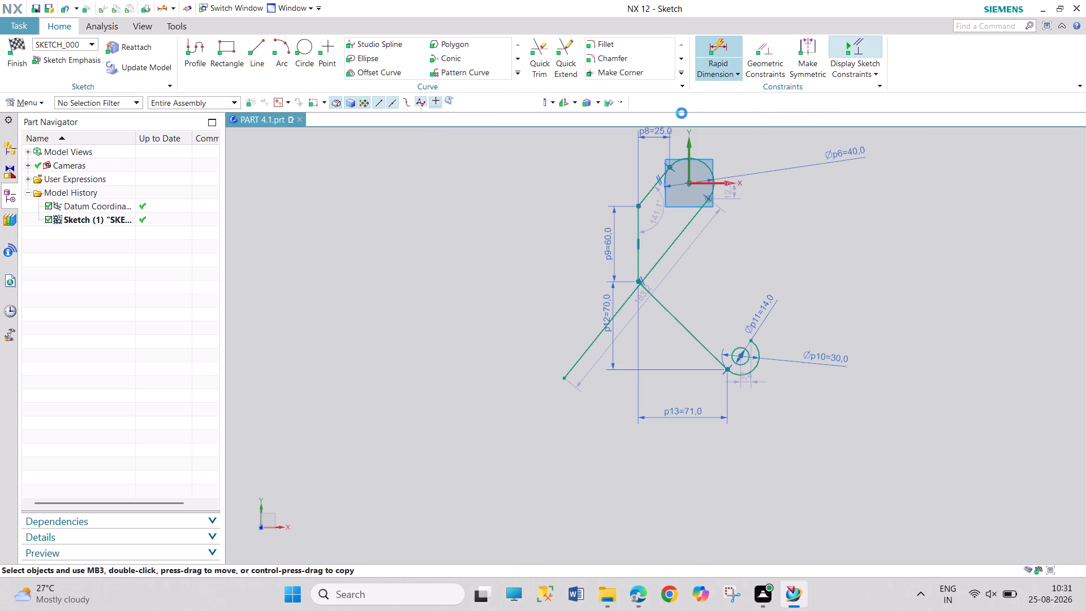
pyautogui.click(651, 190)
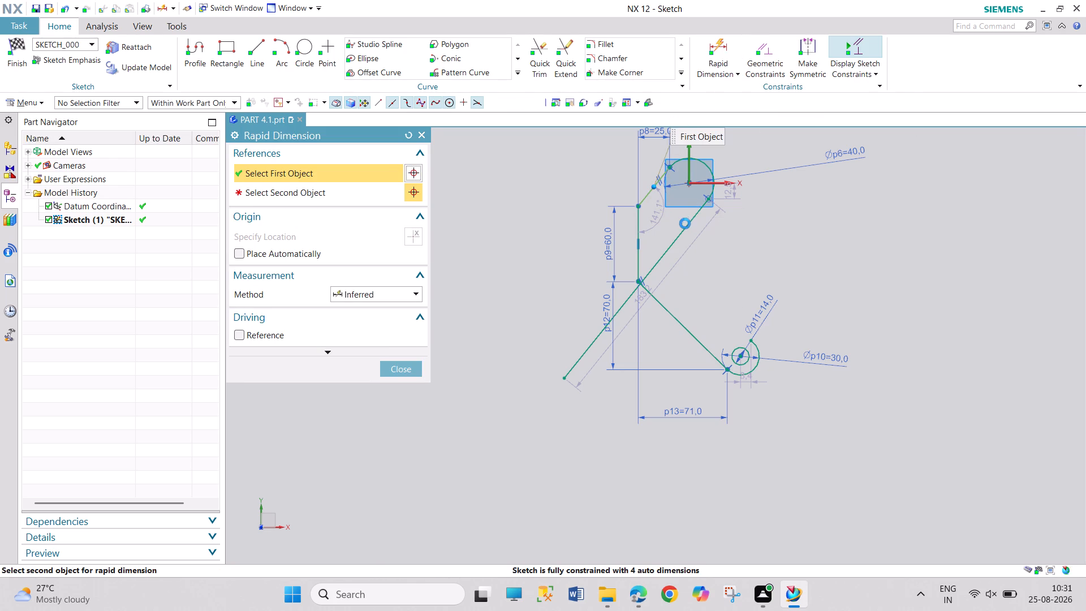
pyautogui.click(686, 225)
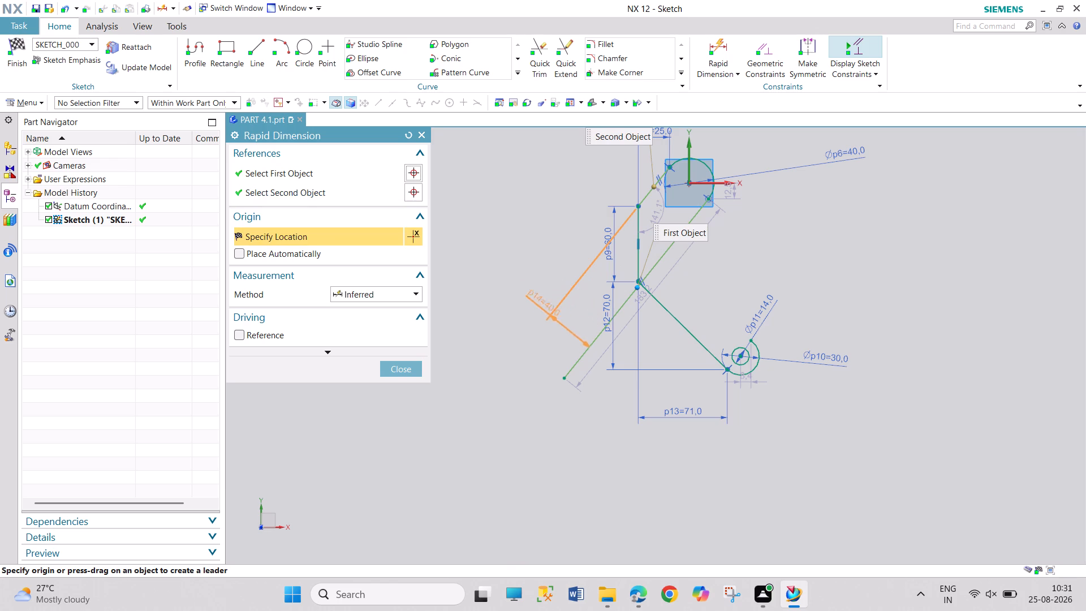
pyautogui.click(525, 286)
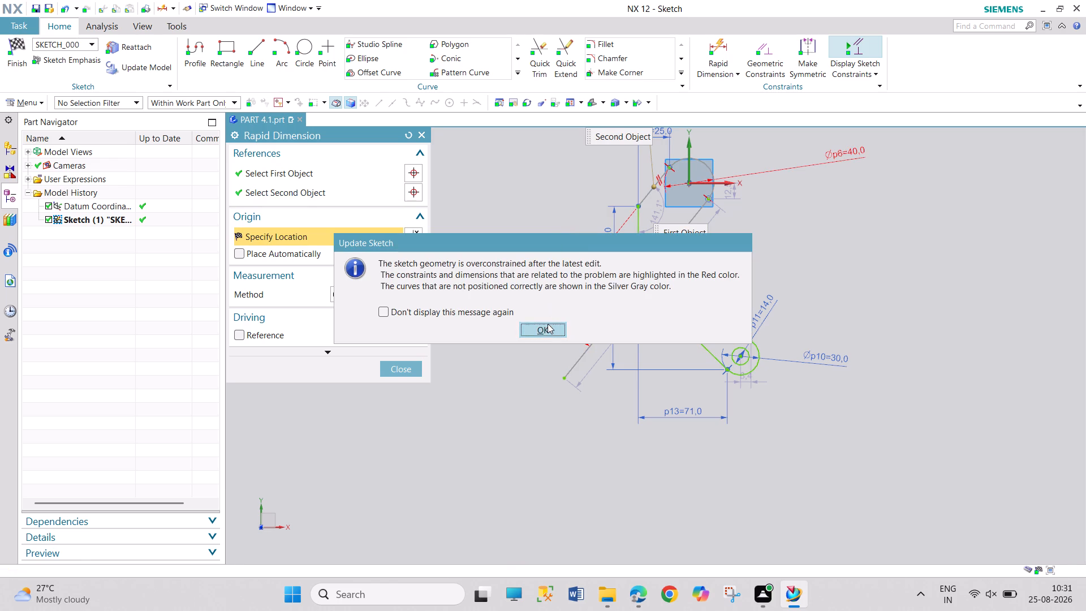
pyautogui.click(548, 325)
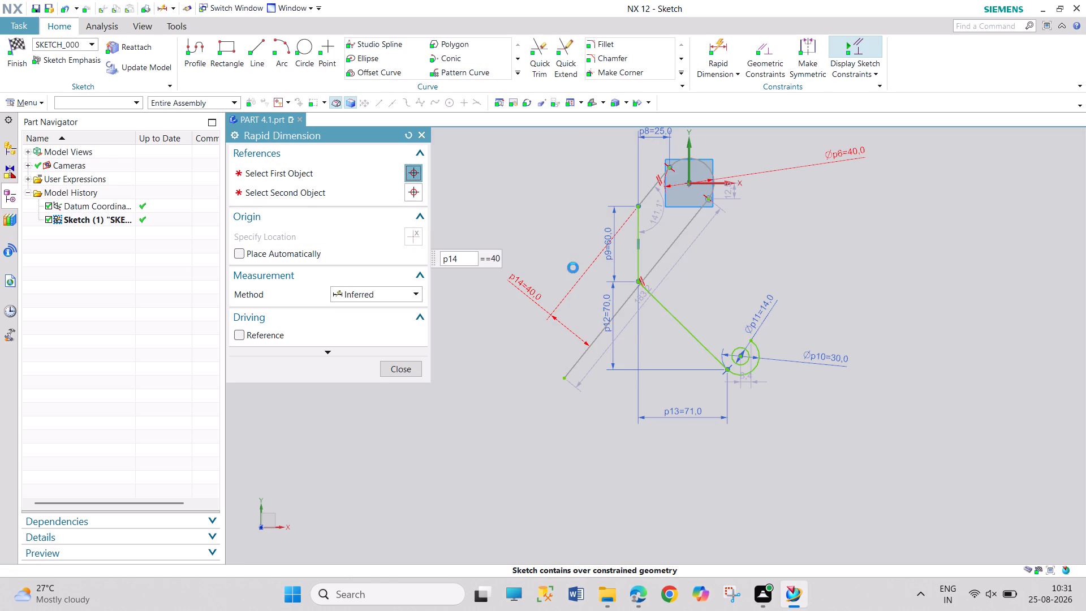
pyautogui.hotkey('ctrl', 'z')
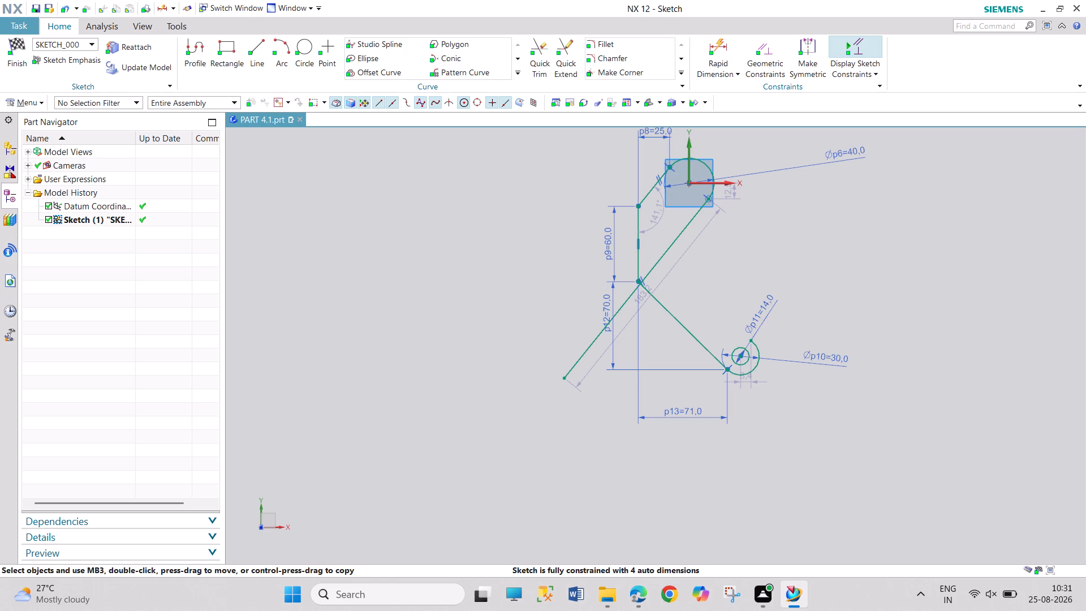
# Draw a line about 212 mm long at about 135° from the 30 mm arc, parallel to the lower slanted edge and crossing the long inner line.
pyautogui.click(265, 49)
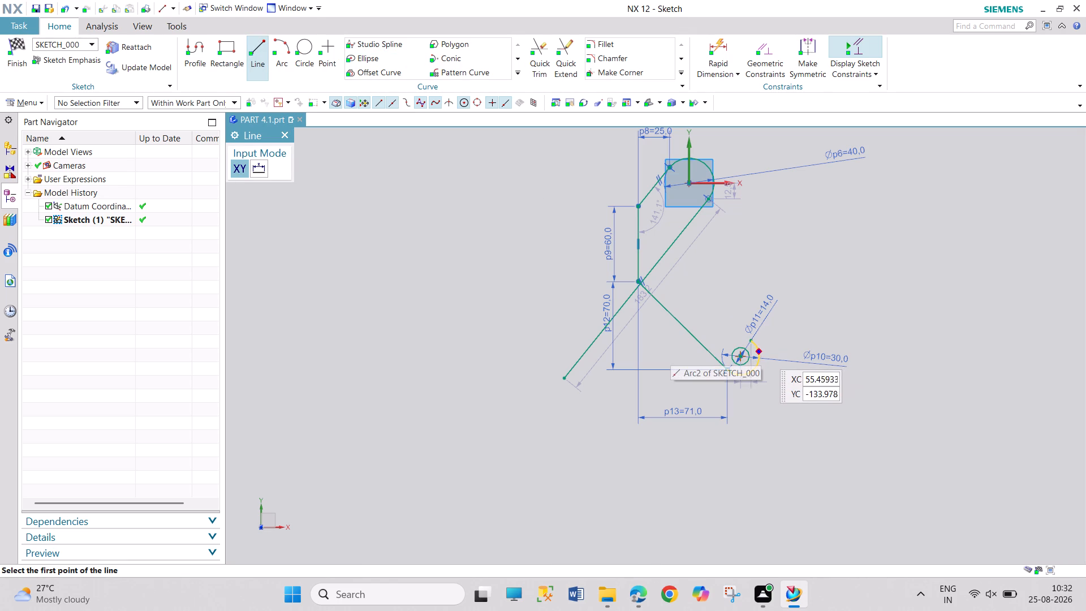
pyautogui.moveTo(761, 351); pyautogui.dragTo(757, 343)
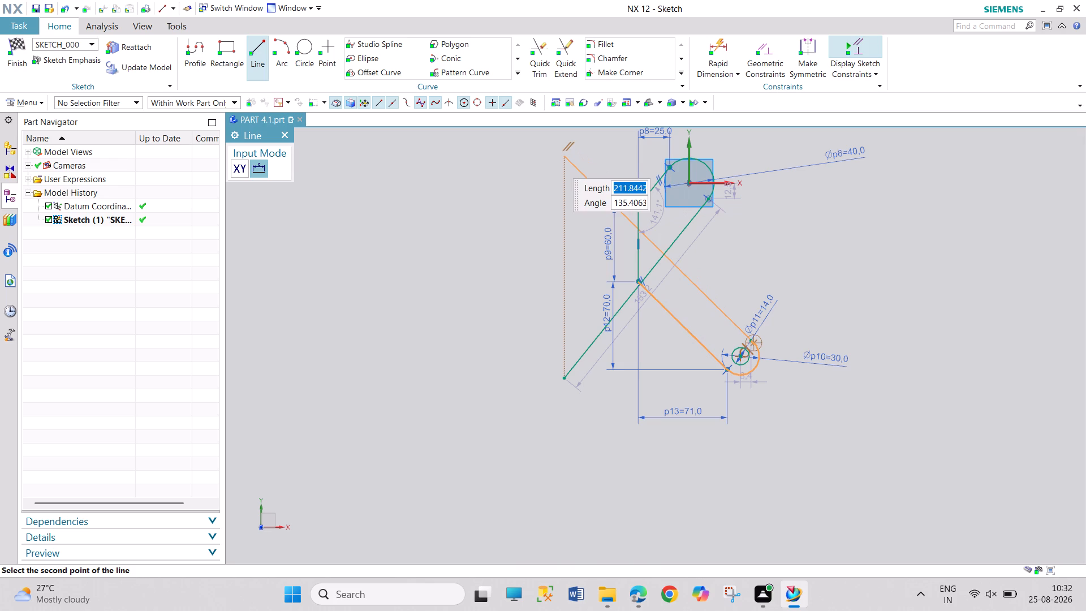
pyautogui.click(554, 160)
pyautogui.press('Escape')
pyautogui.press('Escape')
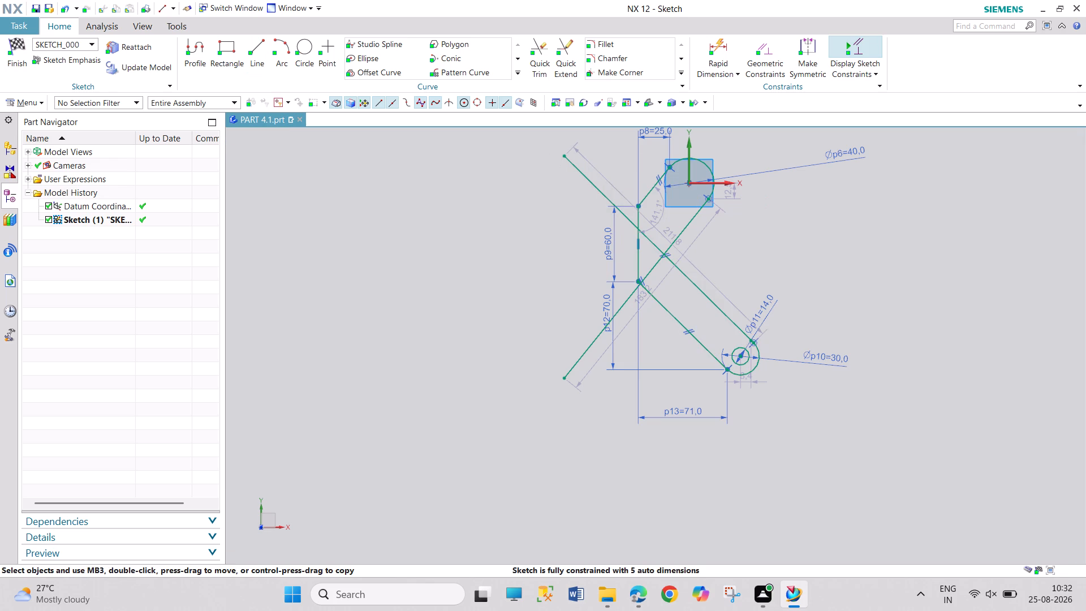
pyautogui.press('Escape')
pyautogui.press('Escape')
pyautogui.press('Escape')
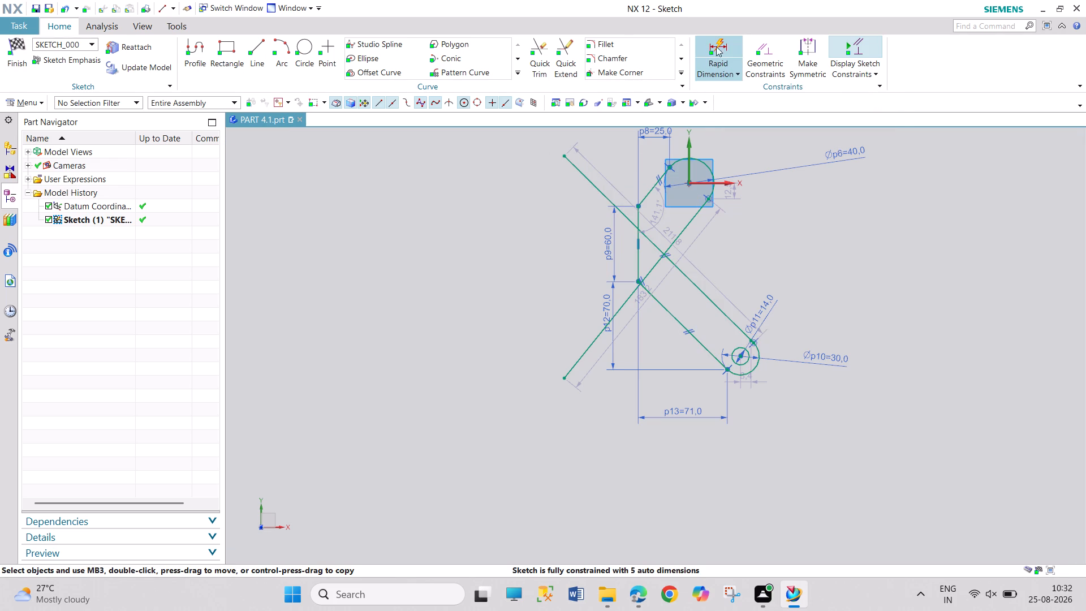
# Trim the overhanging ends of the two long inner lines beyond their crossing with Quick Trim, leaving a single inner corner.
pyautogui.click(544, 54)
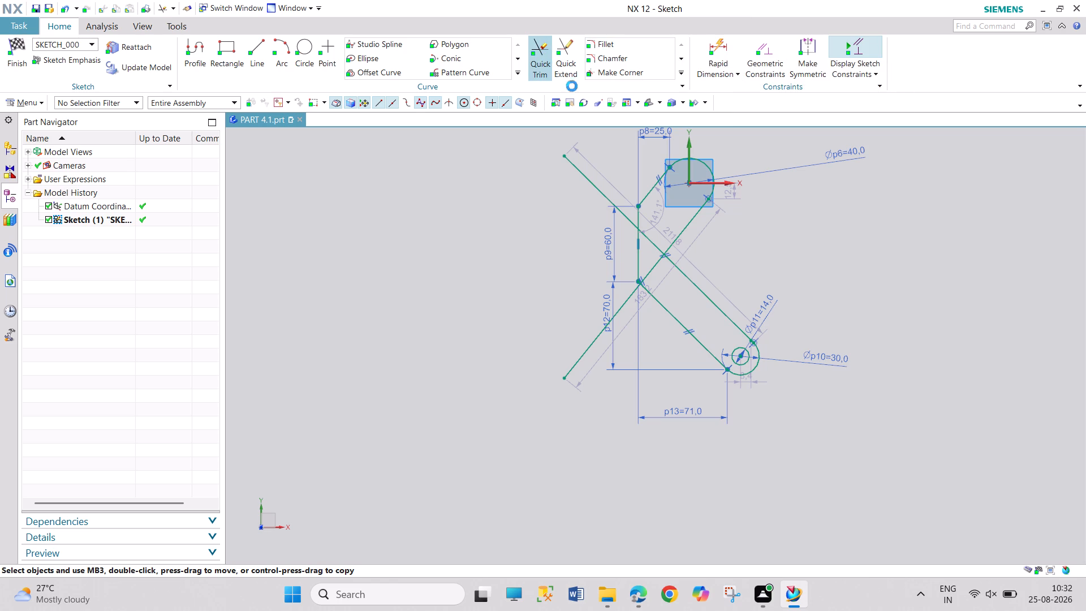
pyautogui.click(594, 191)
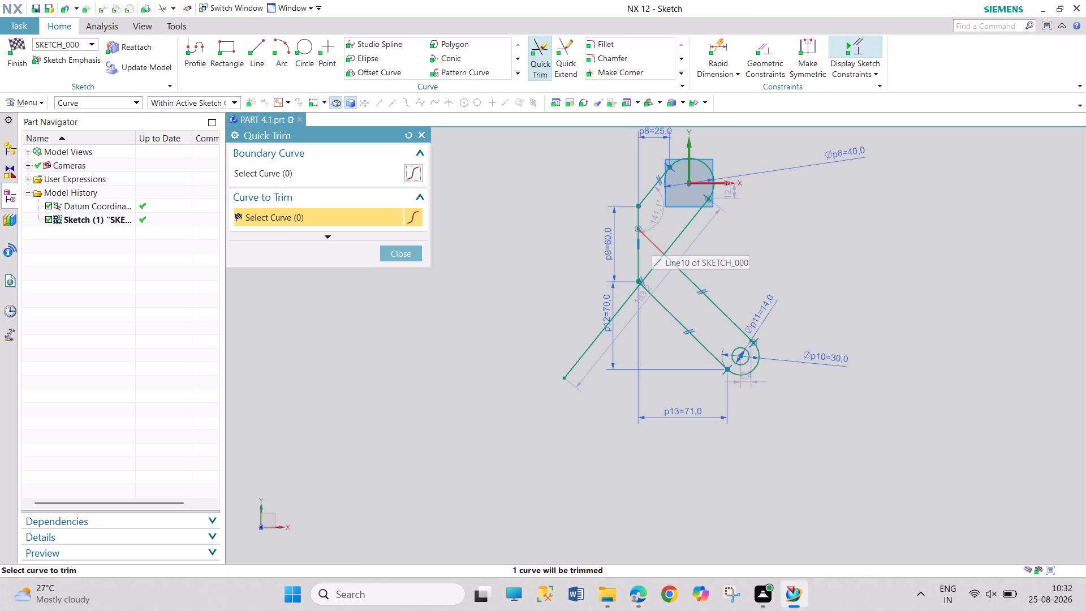
pyautogui.click(652, 240)
pyautogui.click(655, 267)
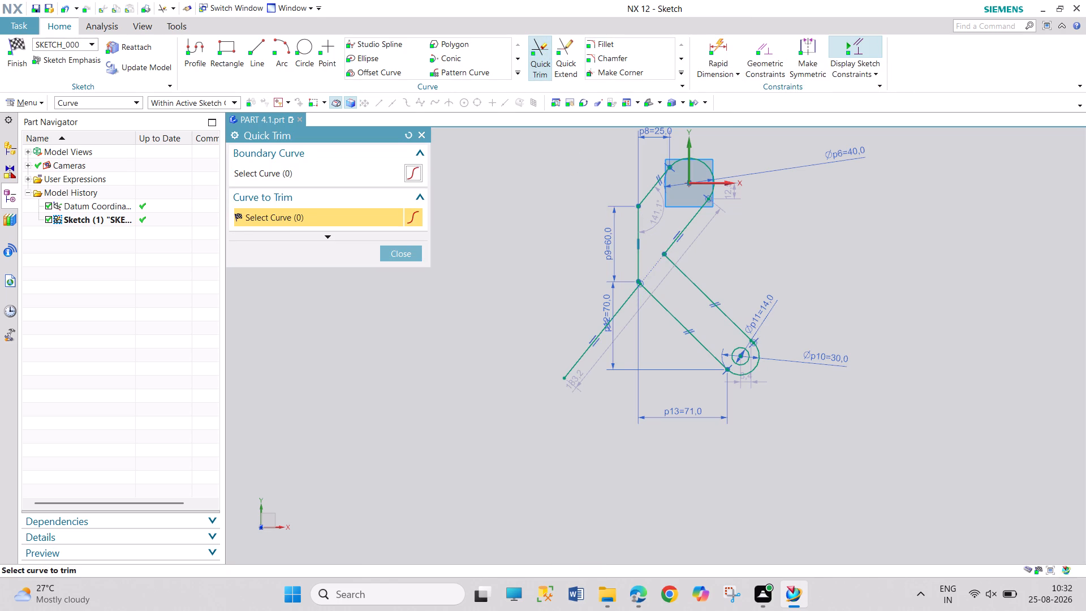
pyautogui.click(619, 309)
pyautogui.press('Escape')
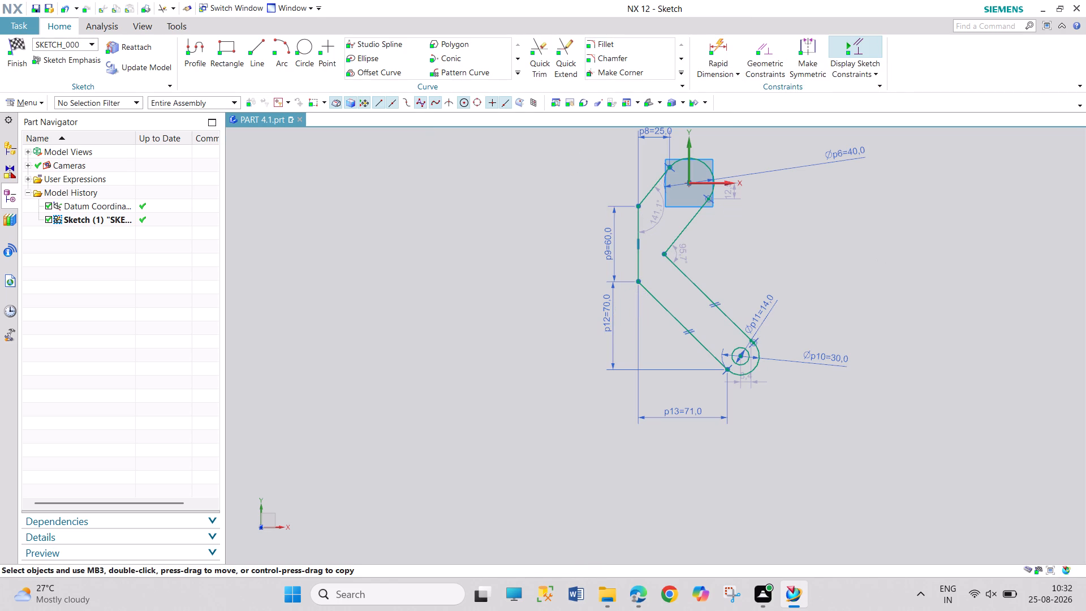
pyautogui.press('Escape')
pyautogui.press('Escape')
pyautogui.press('Escape')
# Set the angle between the two inner lines to 85° as a driving dimension, placed outside the inner corner.
pyautogui.moveTo(686, 251); pyautogui.dragTo(725, 244)
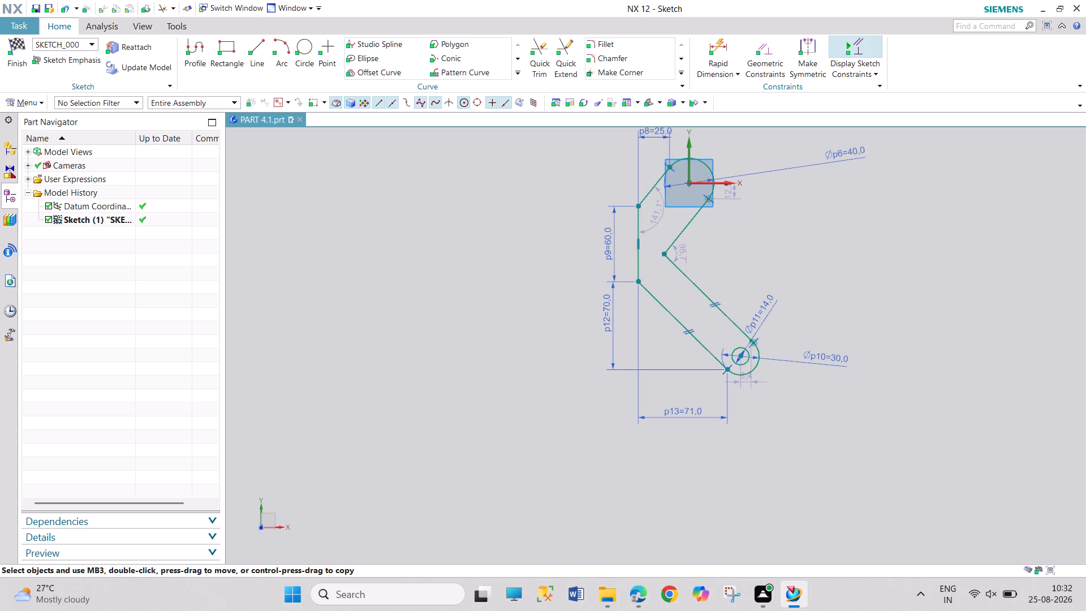
pyautogui.moveTo(725, 244); pyautogui.dragTo(727, 243)
pyautogui.doubleClick(729, 244)
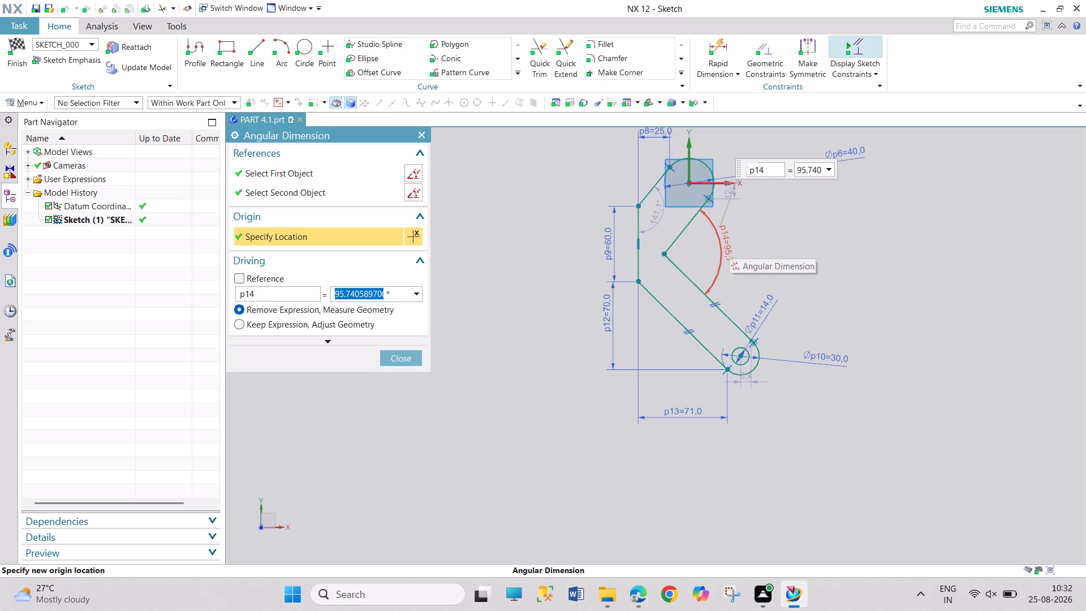
pyautogui.write('85')
pyautogui.press('Return')
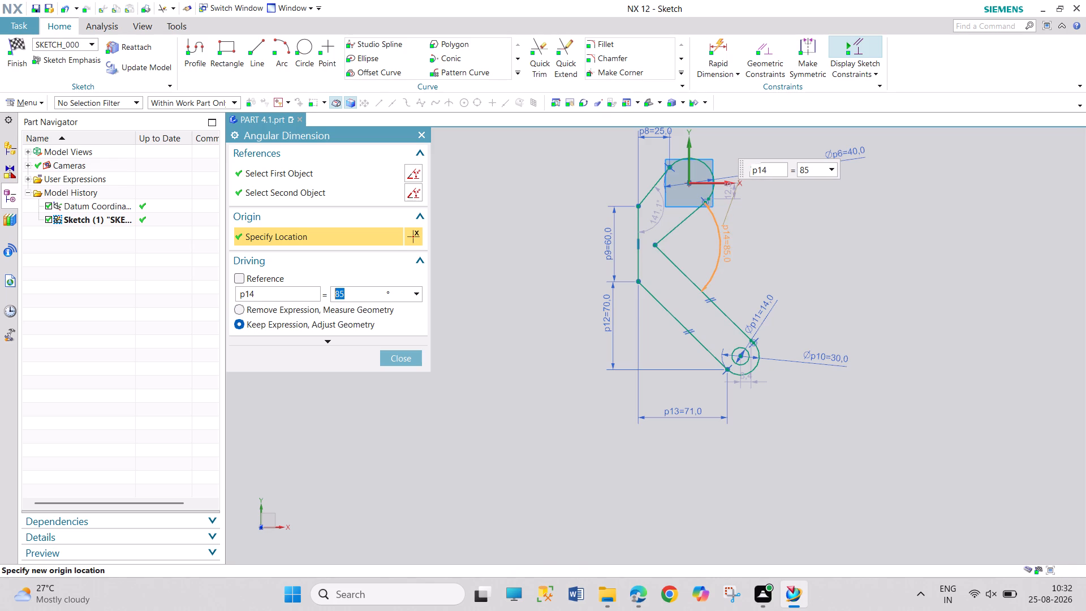
pyautogui.press('Escape')
pyautogui.press('Escape')
pyautogui.press('Escape')
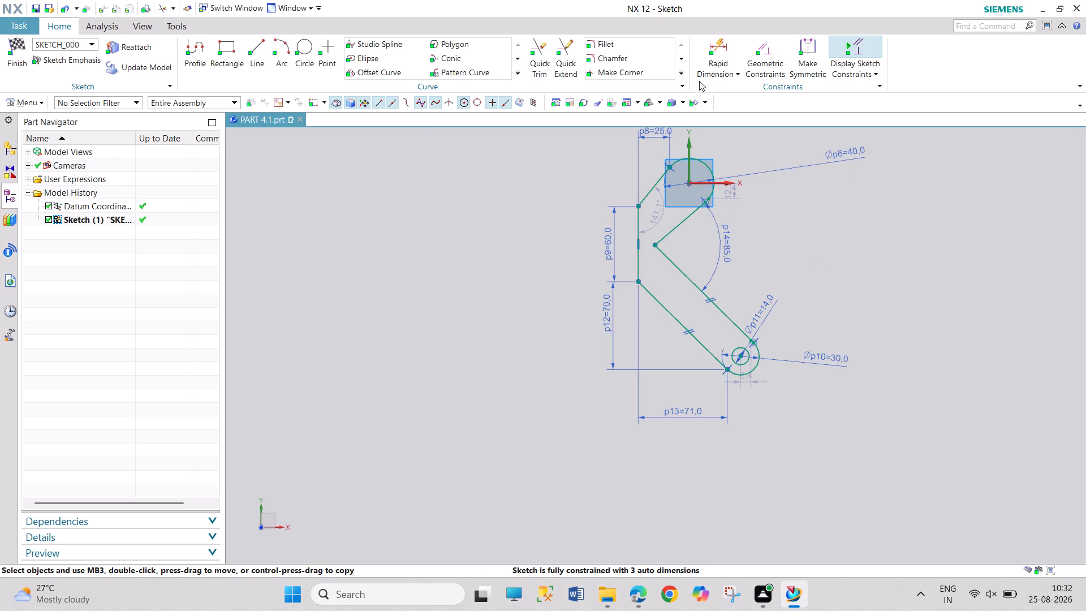
# Constrain the upper inner line parallel to the upper slanted outer edge and compare the profile with the reference PDF.
pyautogui.click(755, 47)
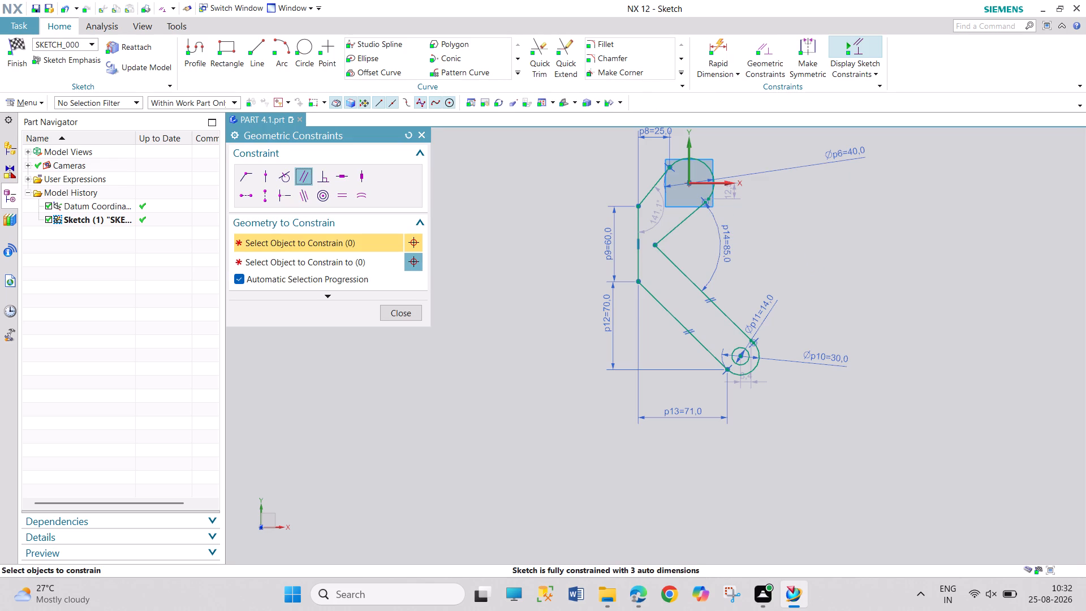
pyautogui.click(652, 194)
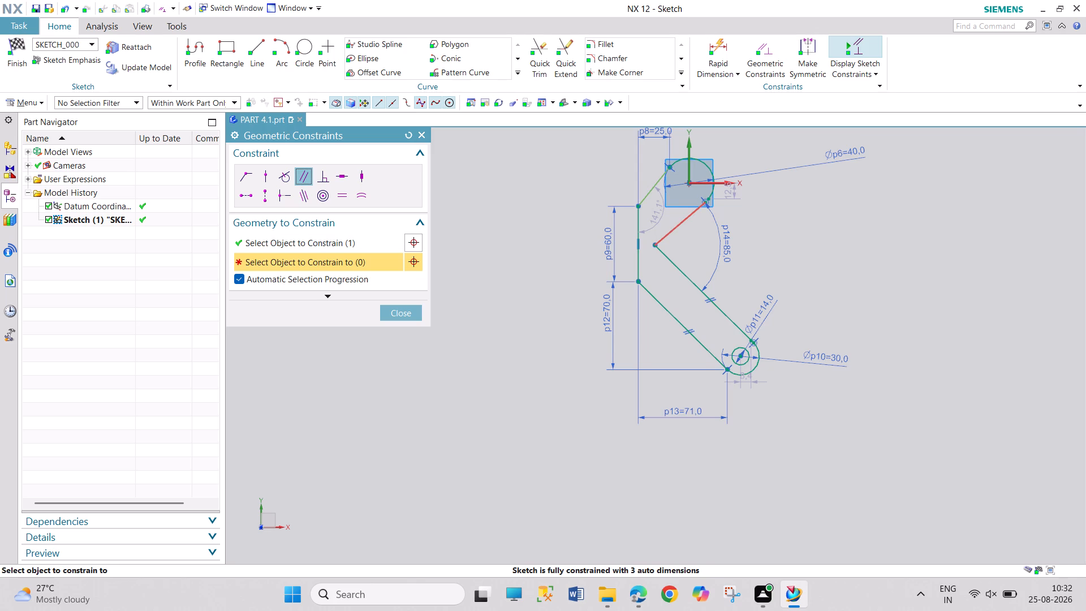
pyautogui.click(673, 227)
pyautogui.press('Escape')
pyautogui.press('Escape')
pyautogui.press('Escape')
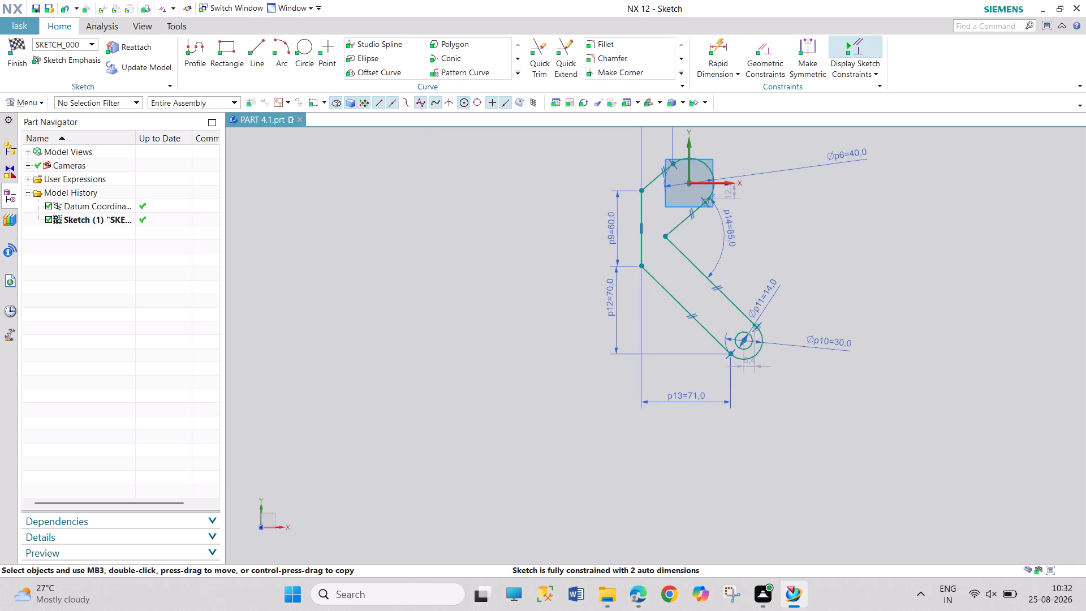
pyautogui.press('Escape')
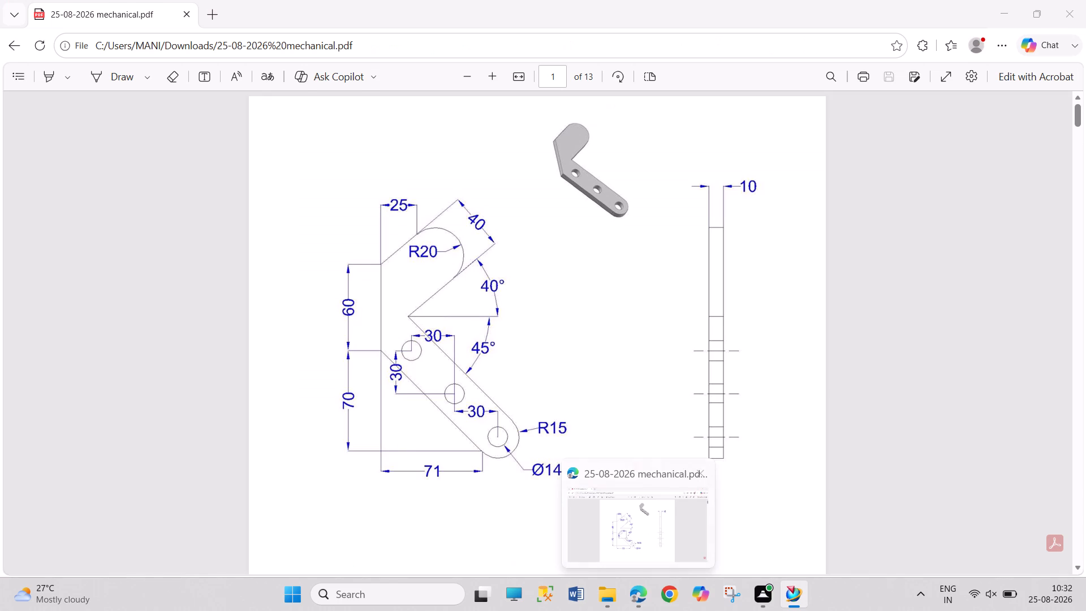
pyautogui.press('Escape')
pyautogui.press('Escape')
pyautogui.press('Escape')
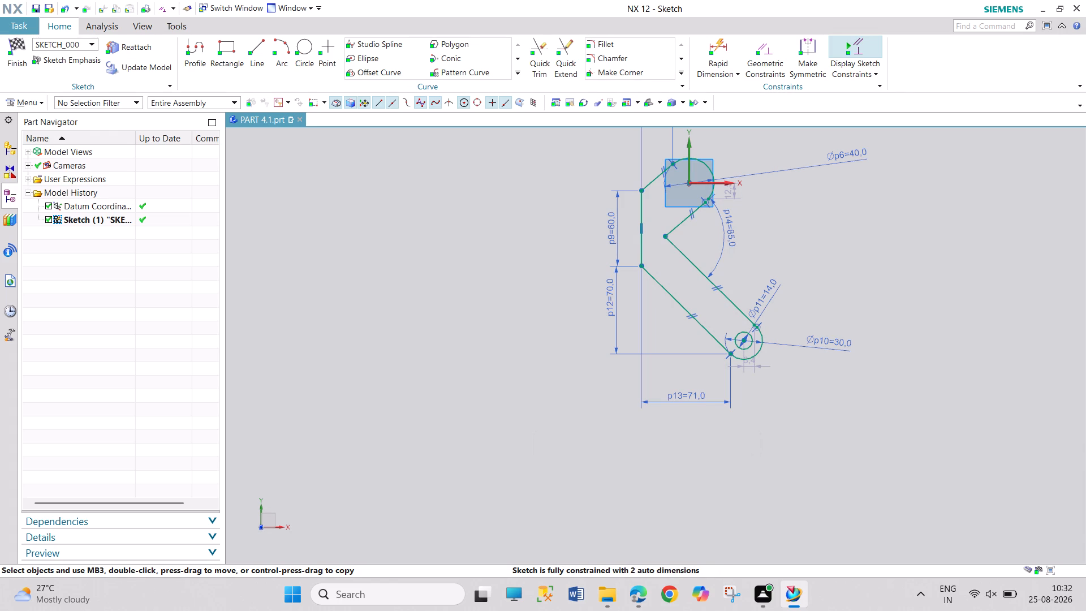
# Finish the sketch.
pyautogui.click(18, 44)
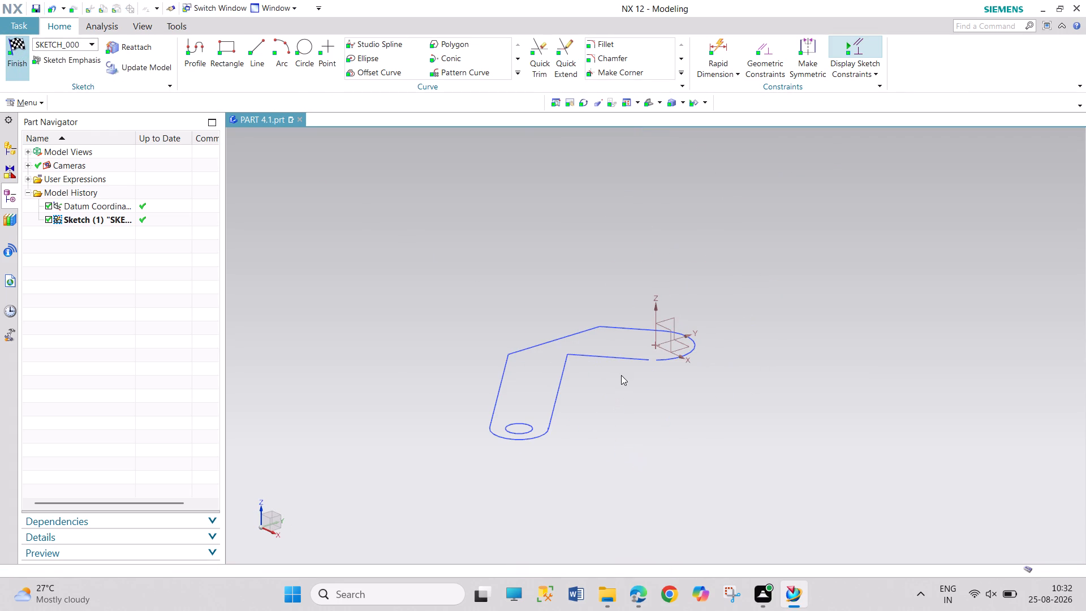
# Reopen the sketch with rollback and move the 40 mm arc's open end onto the upper inner line's endpoint to close the gap.
pyautogui.rightClick(621, 360)
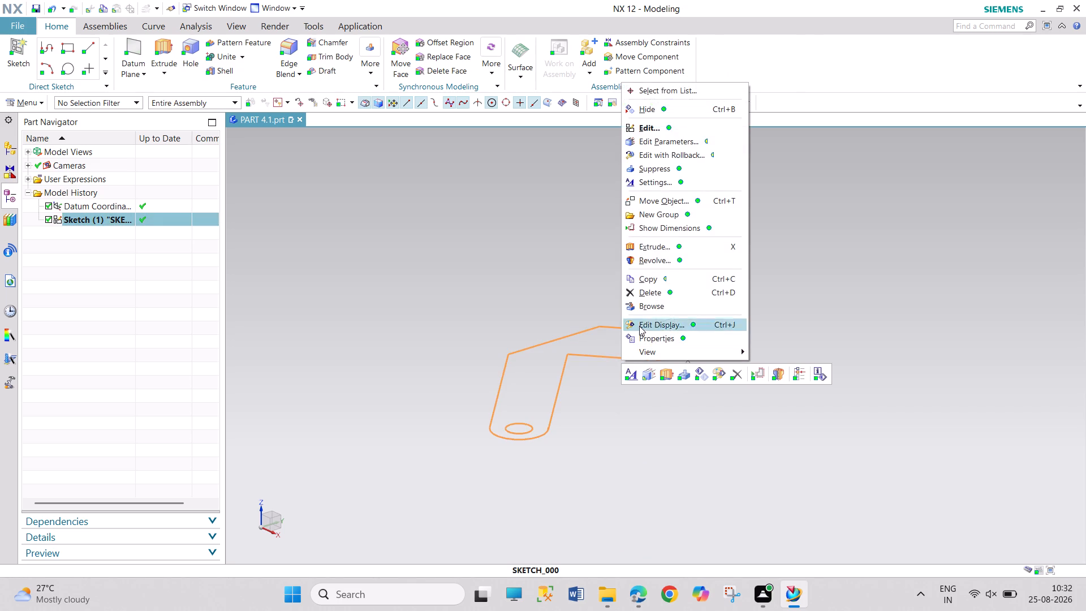
pyautogui.click(666, 153)
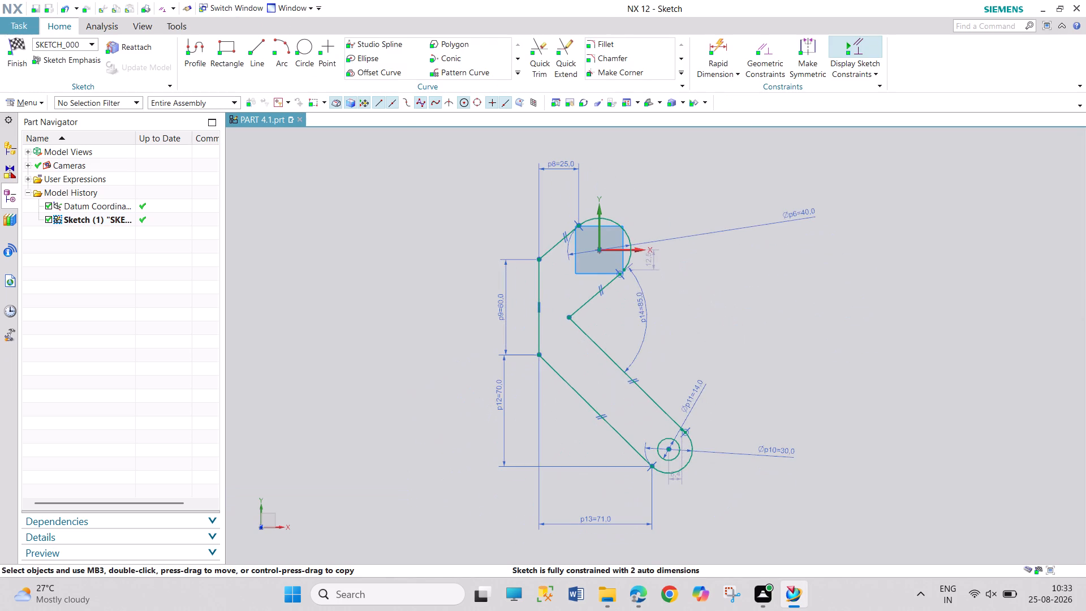
pyautogui.scroll(-4, 628, 276)
pyautogui.scroll(9, 622, 278)
pyautogui.scroll(5, 674, 259)
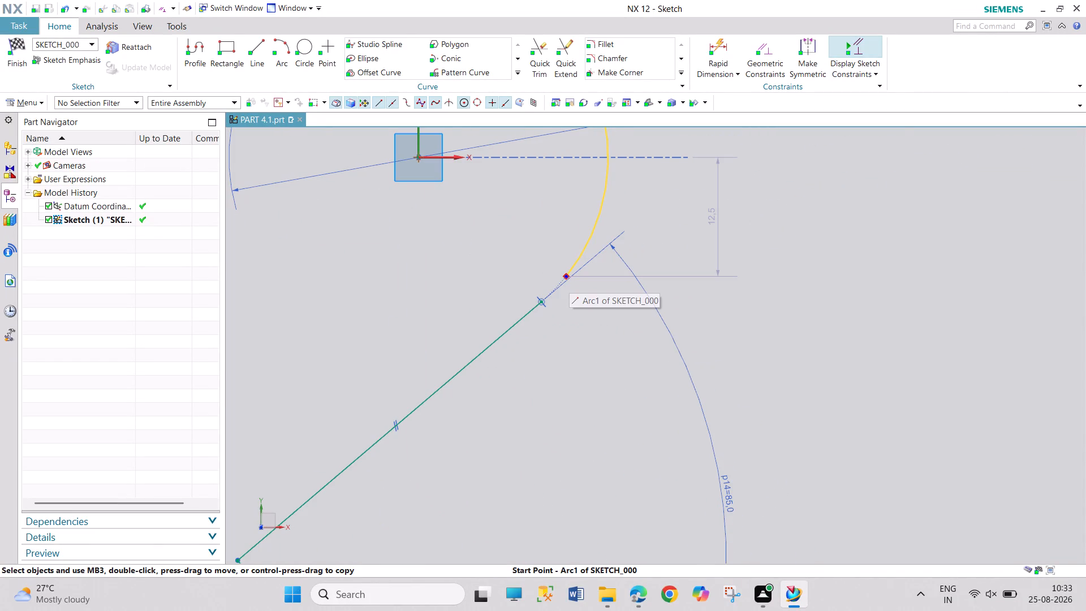
pyautogui.moveTo(566, 278); pyautogui.dragTo(544, 304)
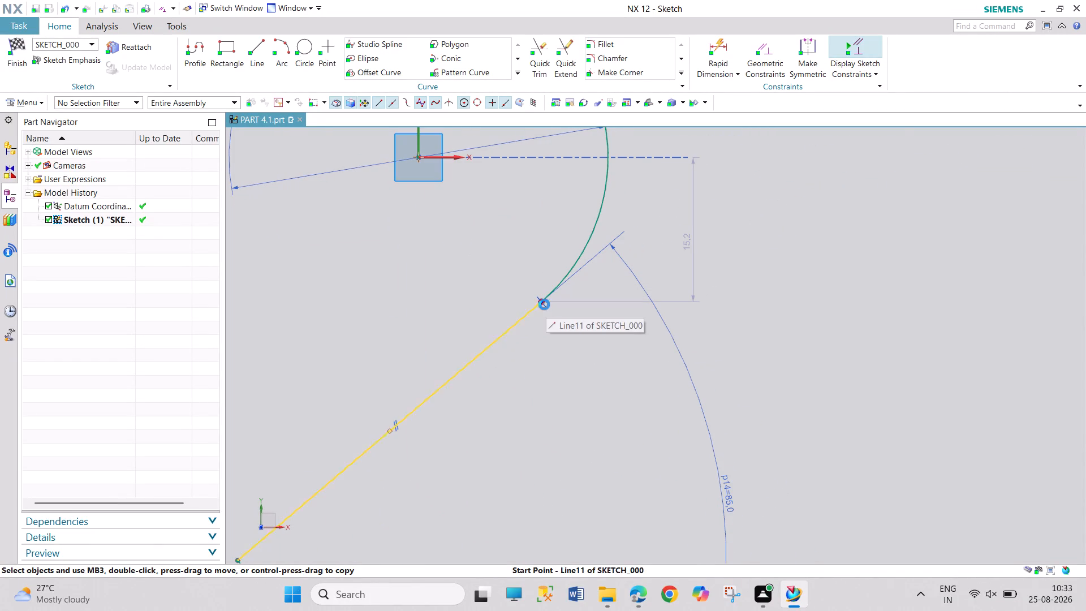
pyautogui.click(739, 361)
# Examine the joint between the 40 mm arc and the upper inner line up close.
pyautogui.scroll(4, 549, 338)
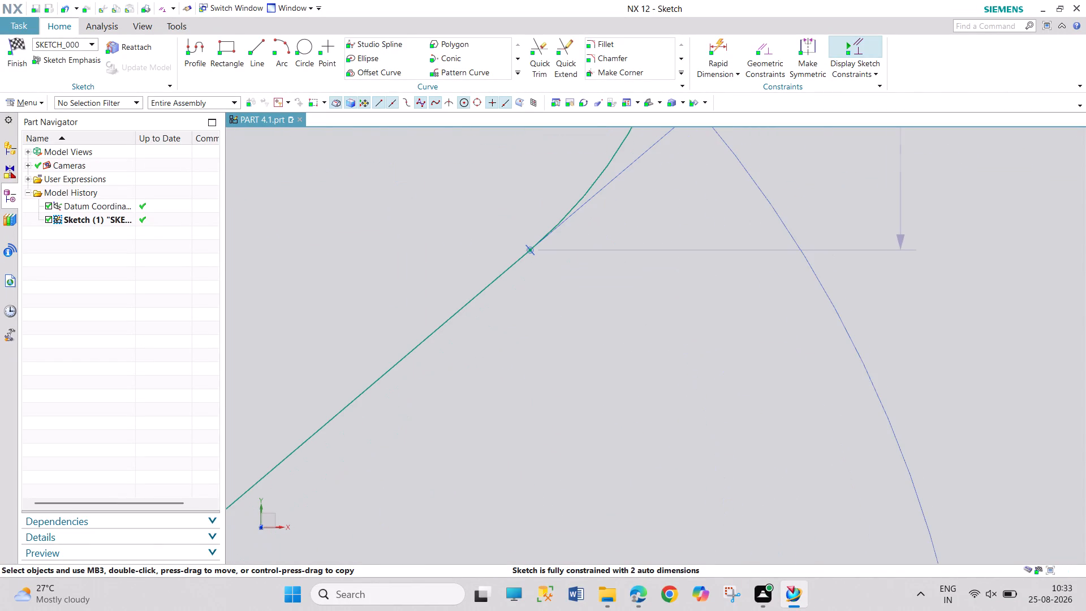
pyautogui.scroll(3, 542, 222)
pyautogui.scroll(4, 547, 280)
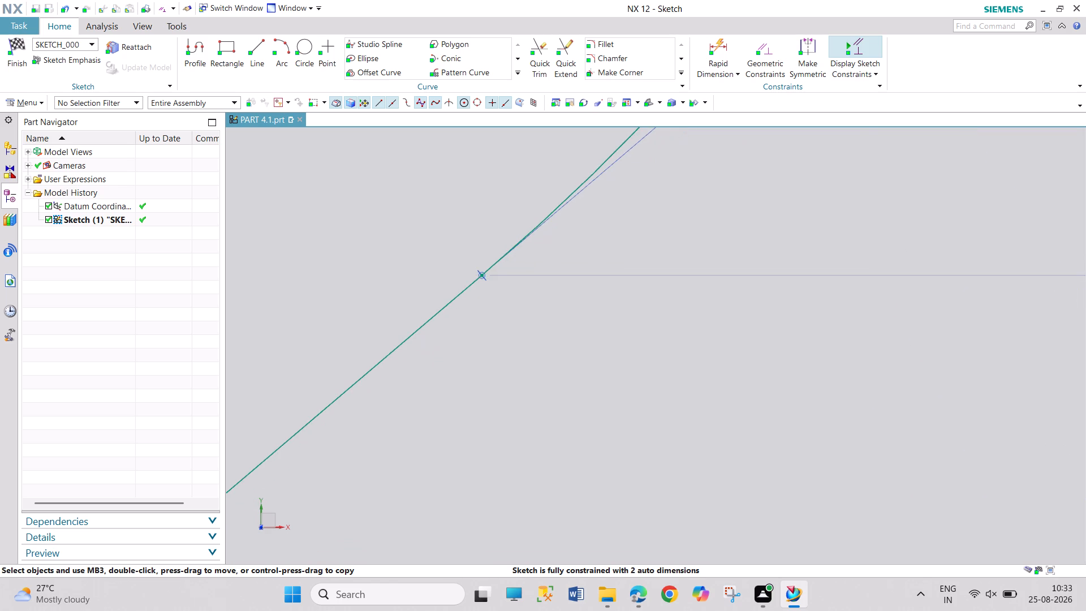
pyautogui.scroll(4, 490, 282)
pyautogui.scroll(-7, 474, 267)
pyautogui.scroll(-15, 474, 270)
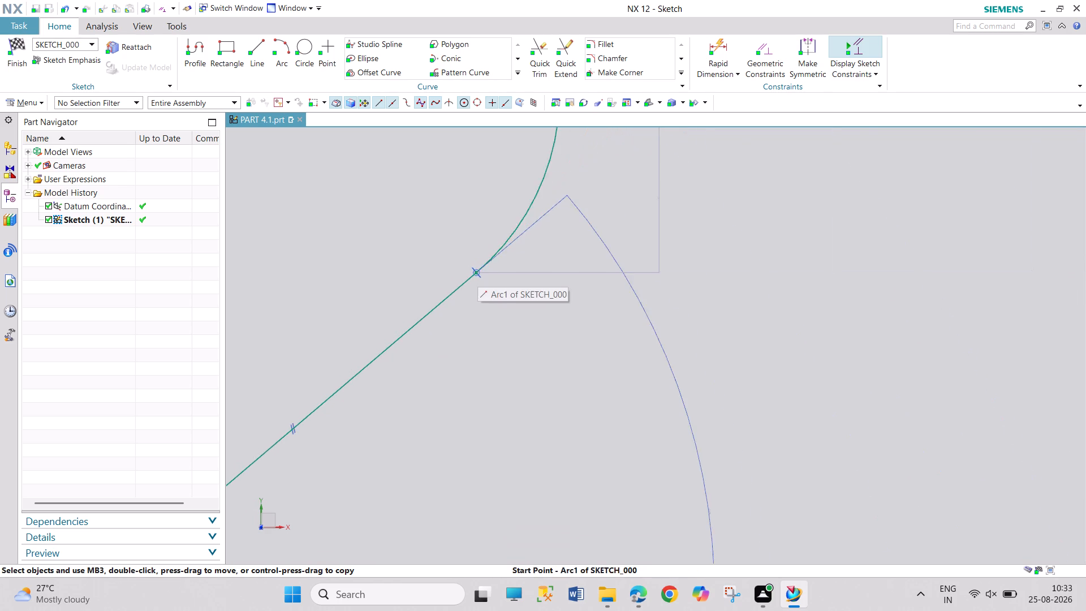
pyautogui.scroll(-18, 477, 273)
pyautogui.scroll(-7, 488, 337)
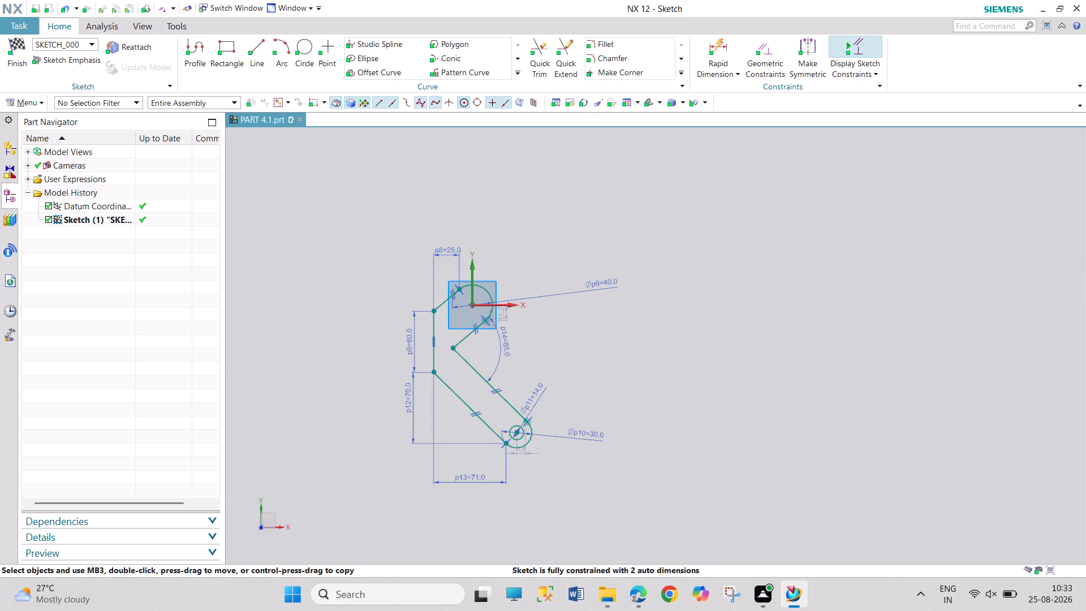
pyautogui.scroll(2, 473, 383)
# Finish the edited sketch.
pyautogui.click(22, 63)
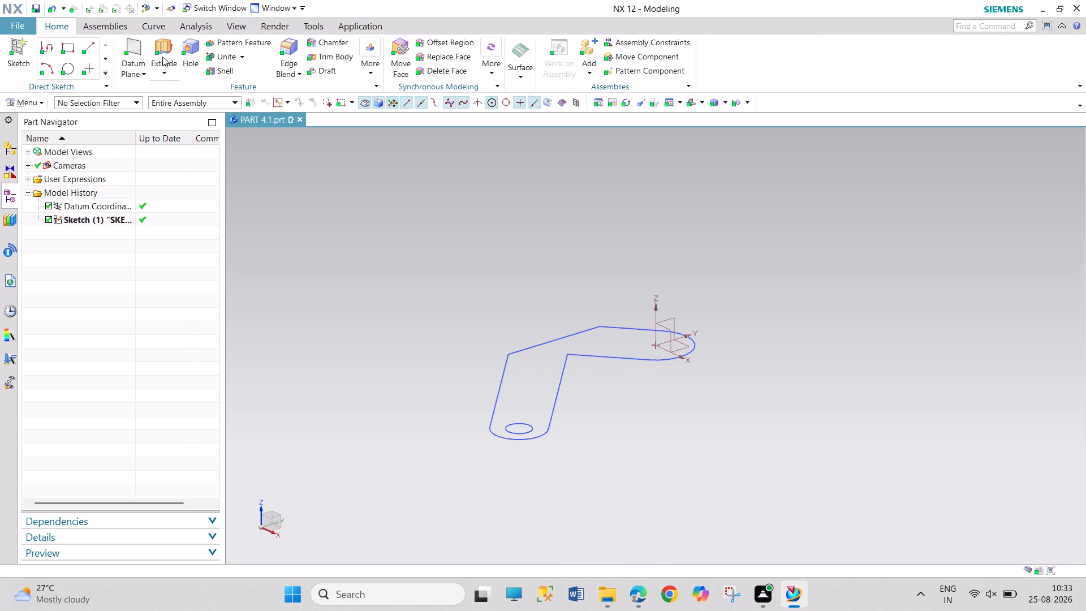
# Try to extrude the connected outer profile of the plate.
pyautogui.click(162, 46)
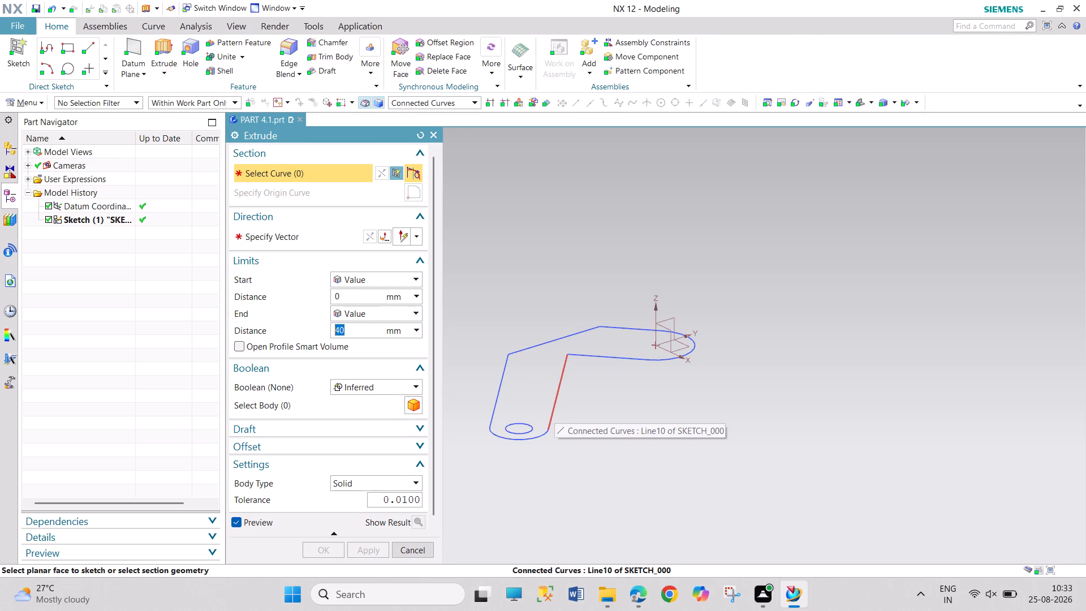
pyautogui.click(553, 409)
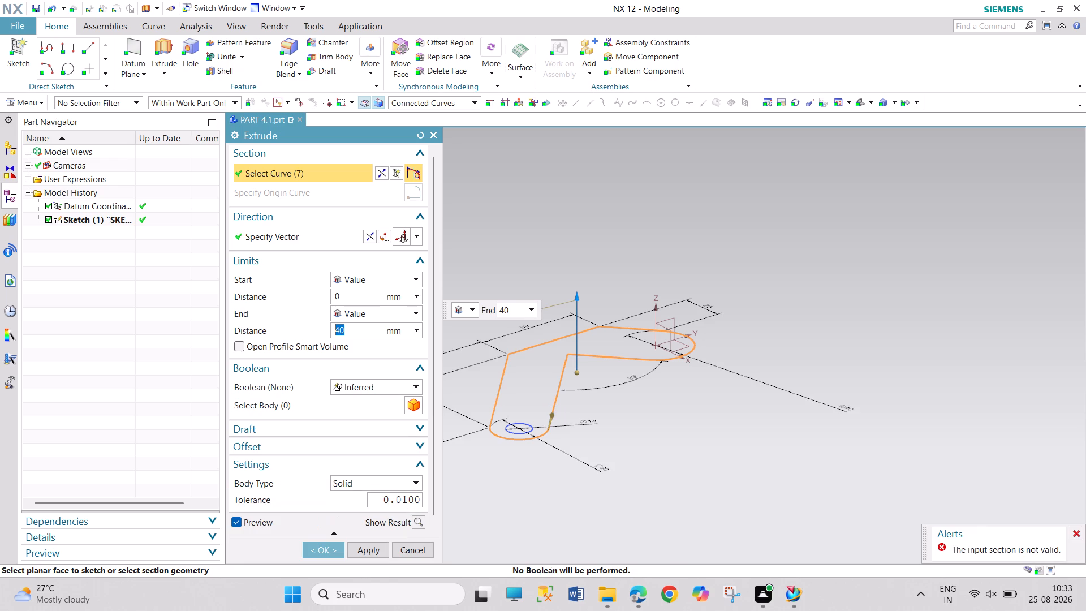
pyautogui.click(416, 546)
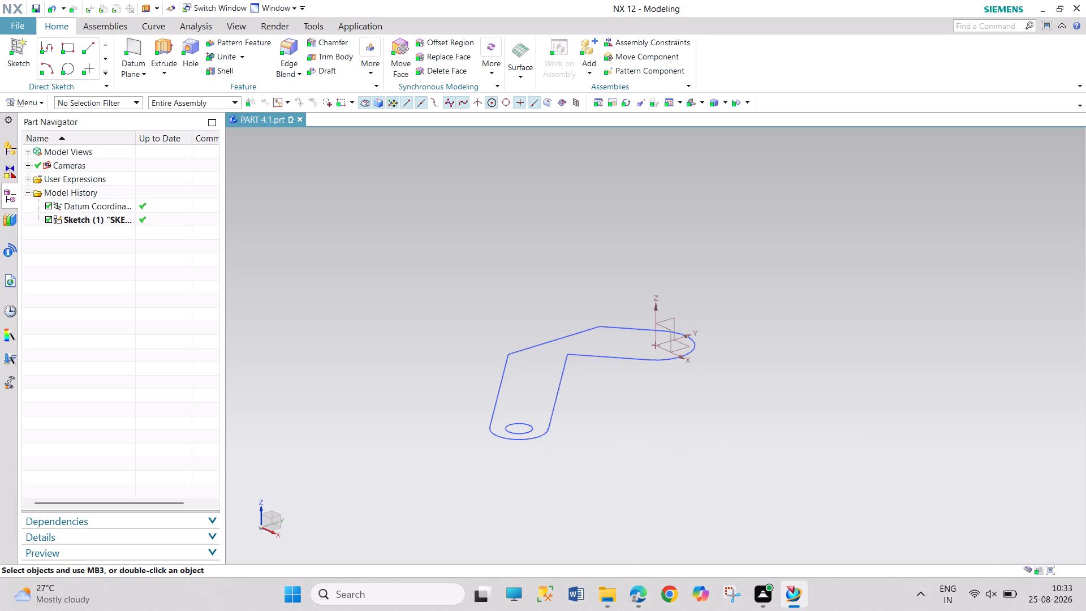
# Reopen the sketch with rollback, reposition the 40 mm arc's diameter dimension above the profile, and finish the sketch.
pyautogui.rightClick(561, 386)
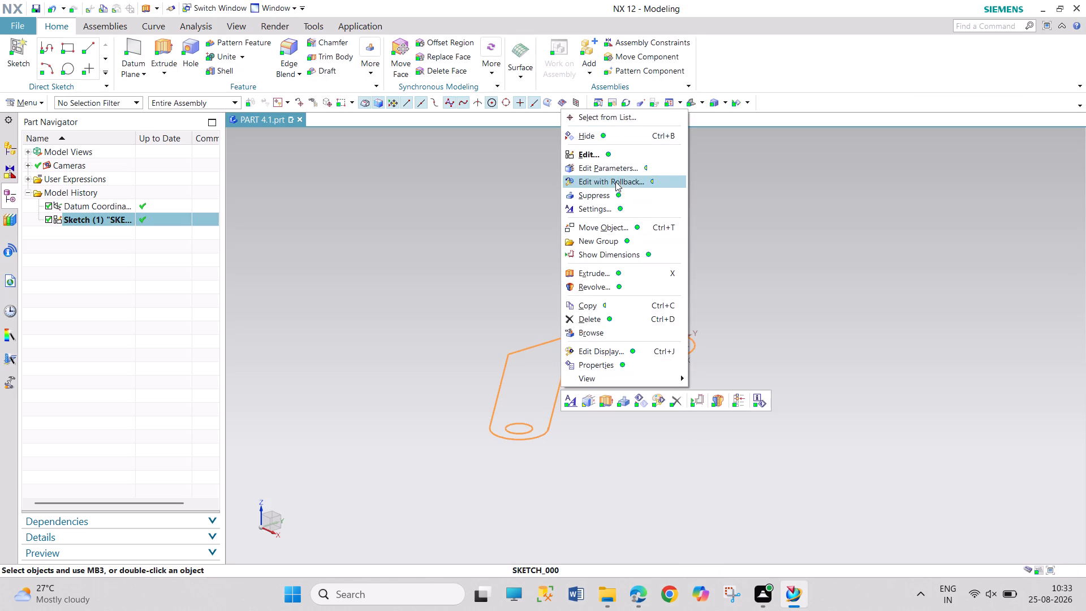
pyautogui.click(615, 182)
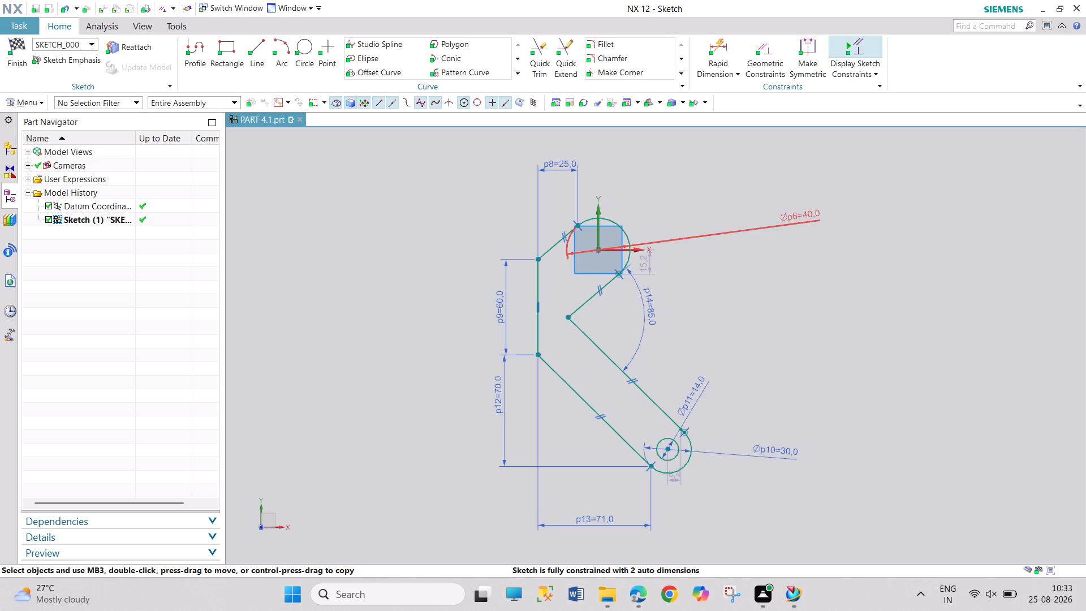
pyautogui.moveTo(800, 220); pyautogui.dragTo(785, 191)
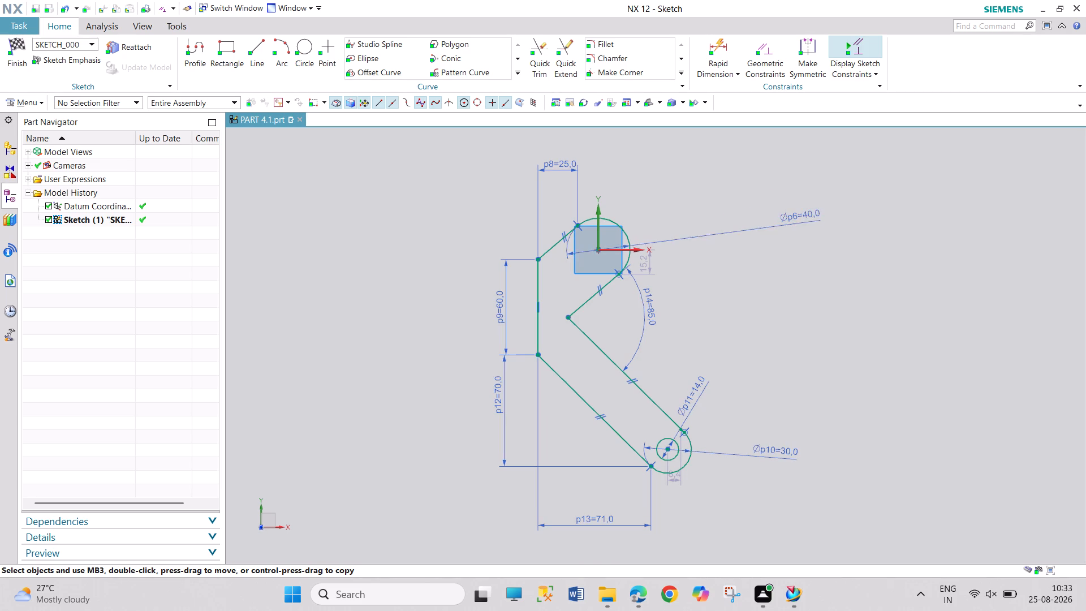
pyautogui.moveTo(785, 191); pyautogui.dragTo(764, 154)
pyautogui.click(23, 51)
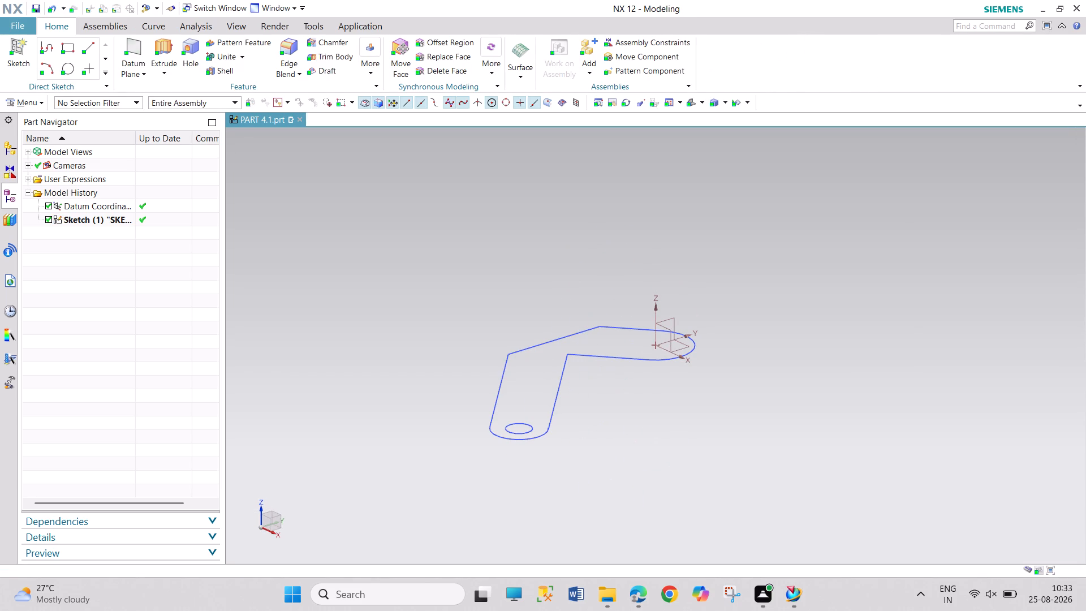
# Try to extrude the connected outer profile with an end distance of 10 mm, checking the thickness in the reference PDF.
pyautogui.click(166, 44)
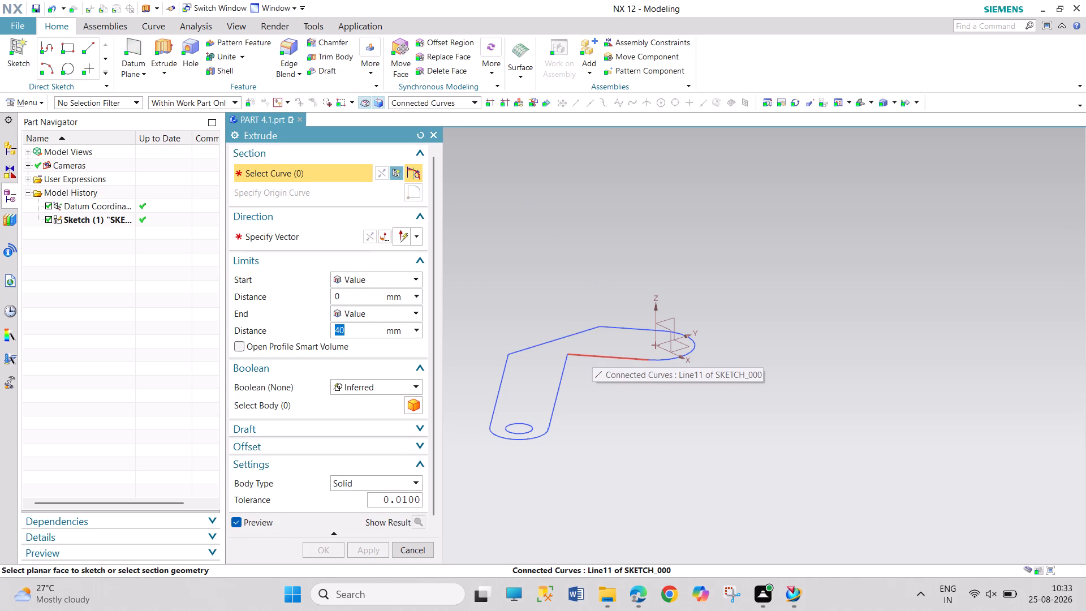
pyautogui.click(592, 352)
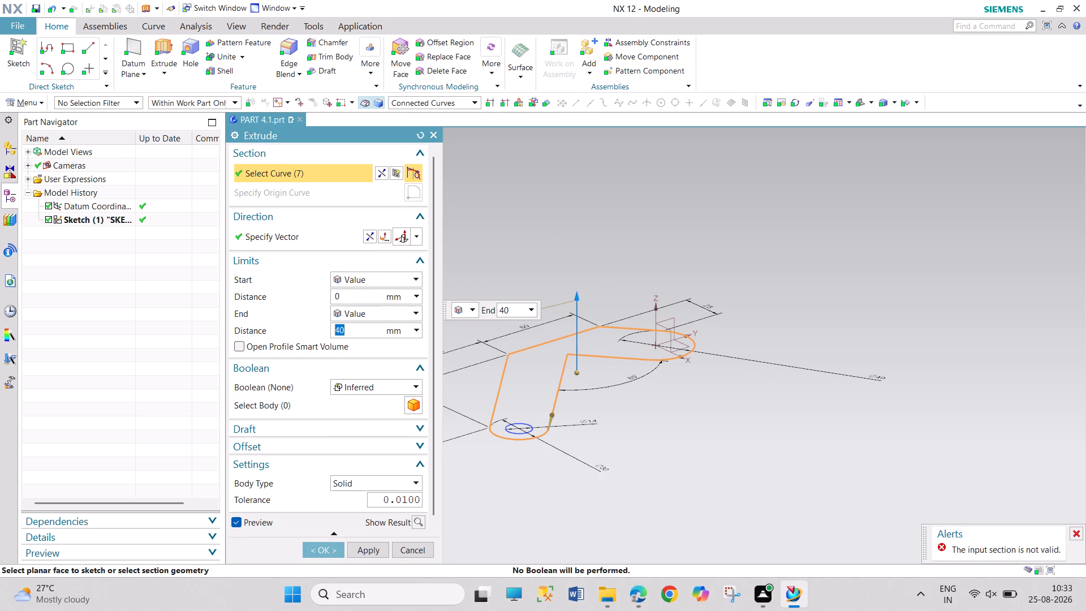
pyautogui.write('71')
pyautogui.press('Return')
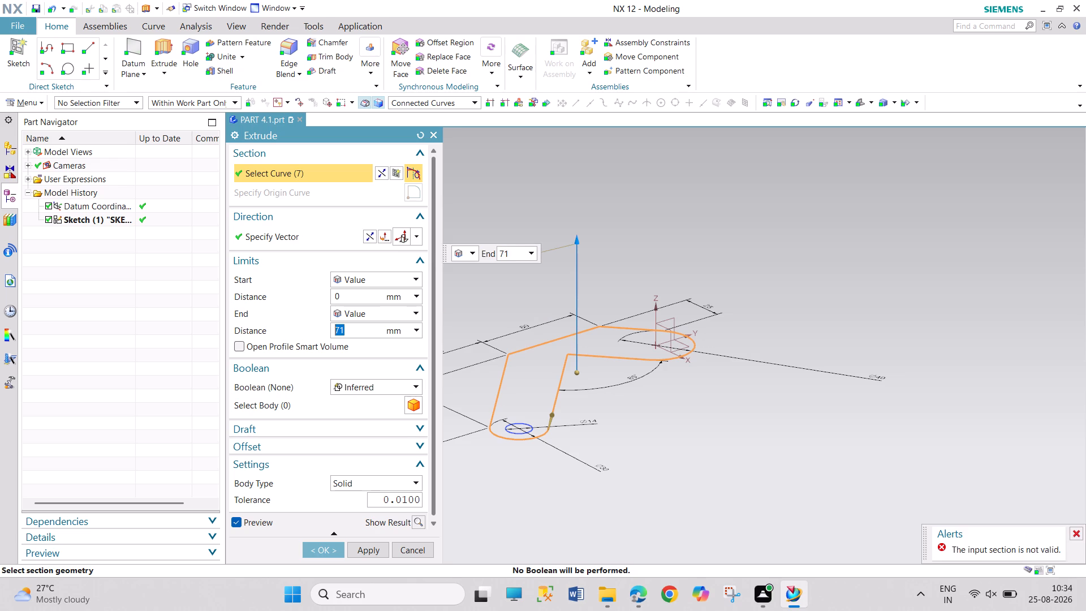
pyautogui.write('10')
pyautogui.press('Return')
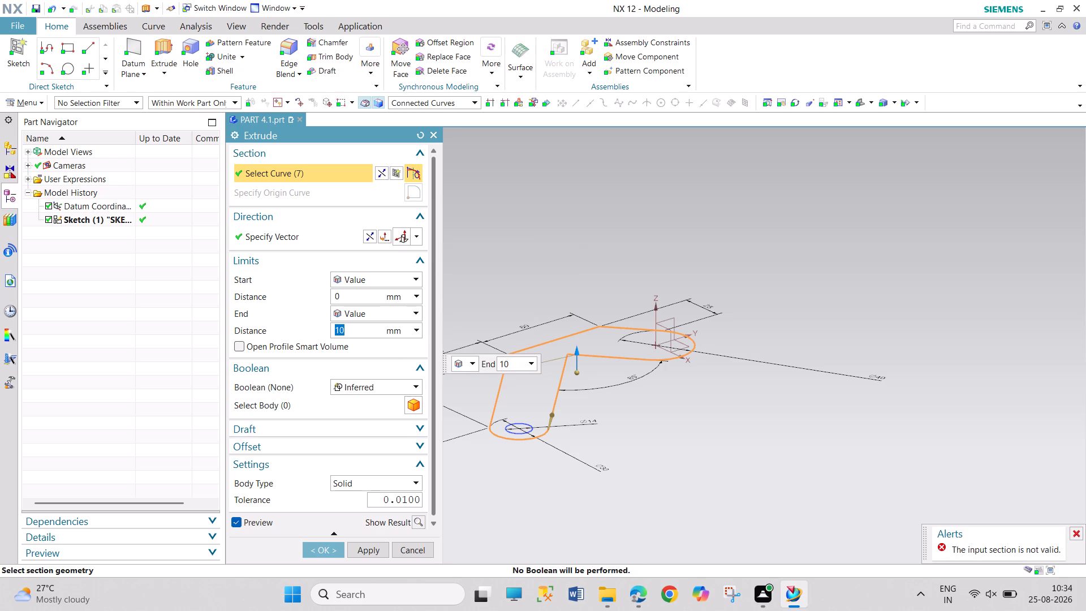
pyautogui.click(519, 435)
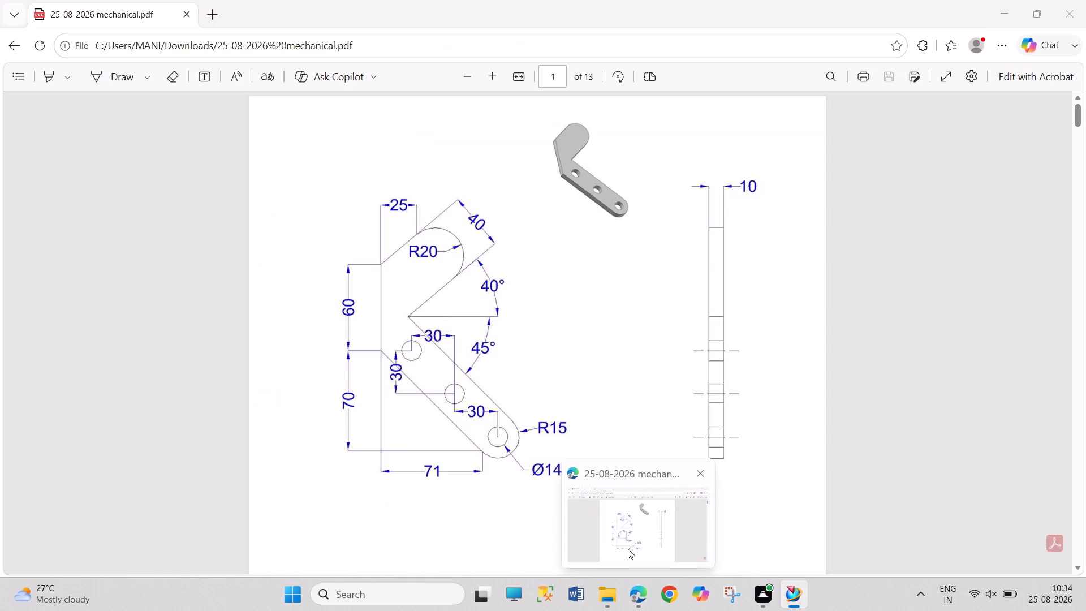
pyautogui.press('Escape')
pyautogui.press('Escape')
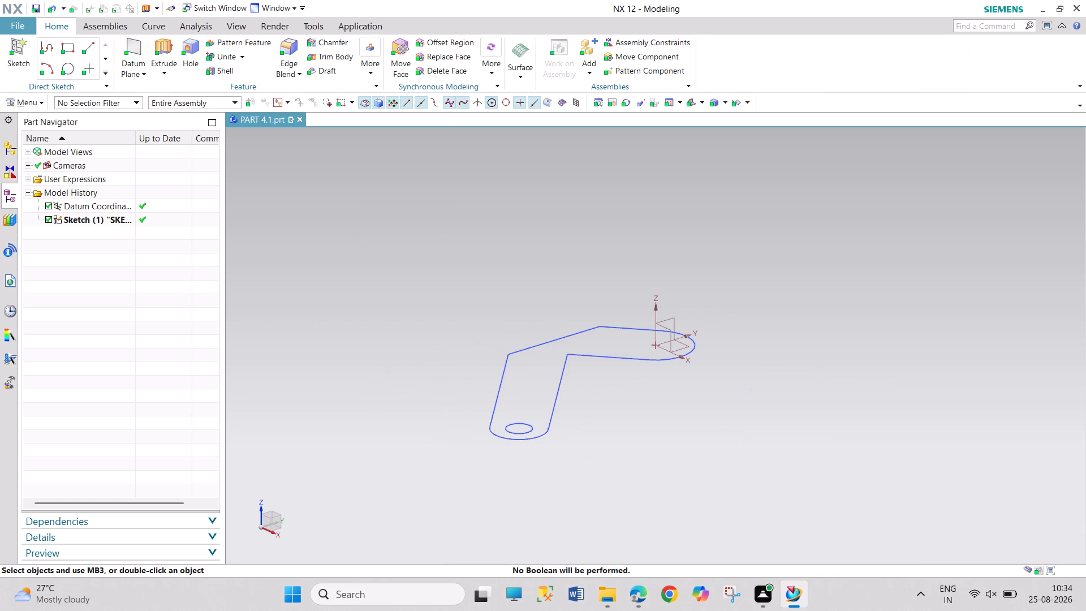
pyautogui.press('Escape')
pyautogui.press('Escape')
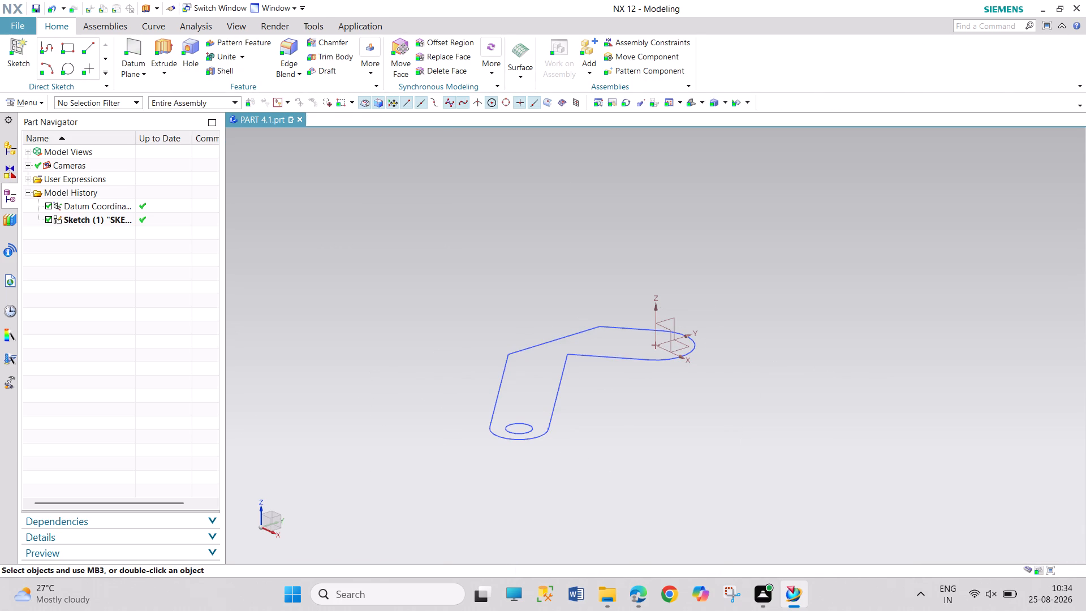
# Inspect the joint between the 30 mm end arc and the lower inner line, and reopen the sketch with rollback.
pyautogui.scroll(-2, 548, 419)
pyautogui.scroll(4, 548, 419)
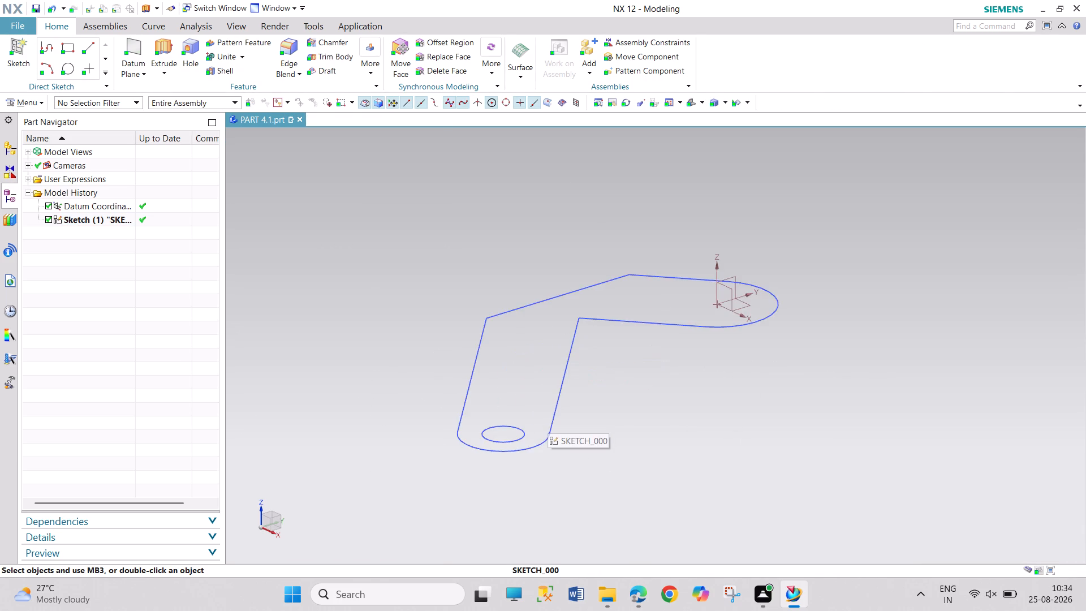
pyautogui.scroll(4, 548, 418)
pyautogui.scroll(4, 568, 493)
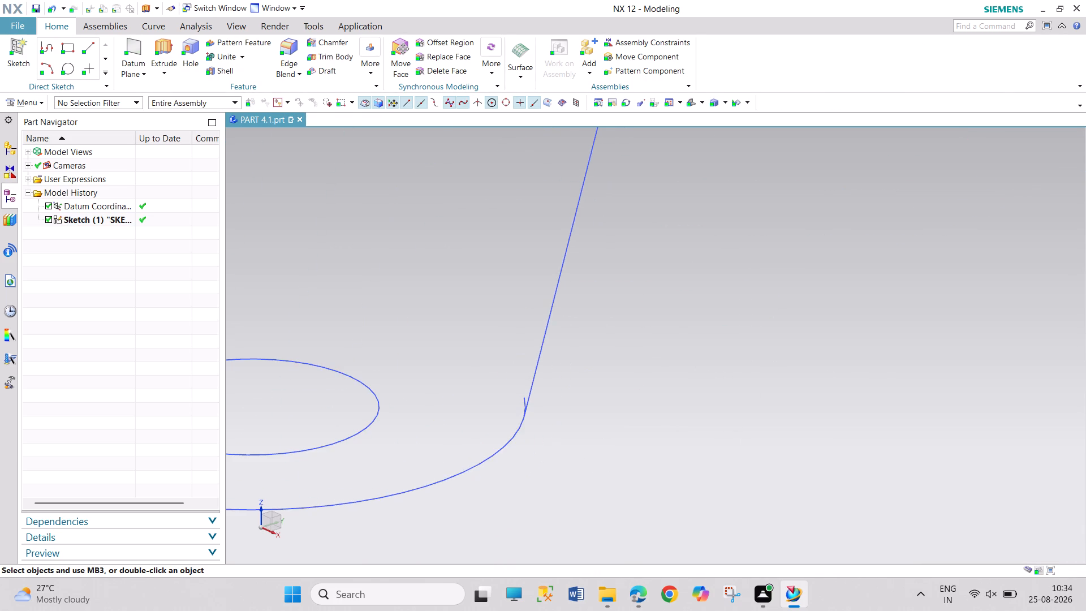
pyautogui.scroll(4, 547, 450)
pyautogui.scroll(-9, 539, 412)
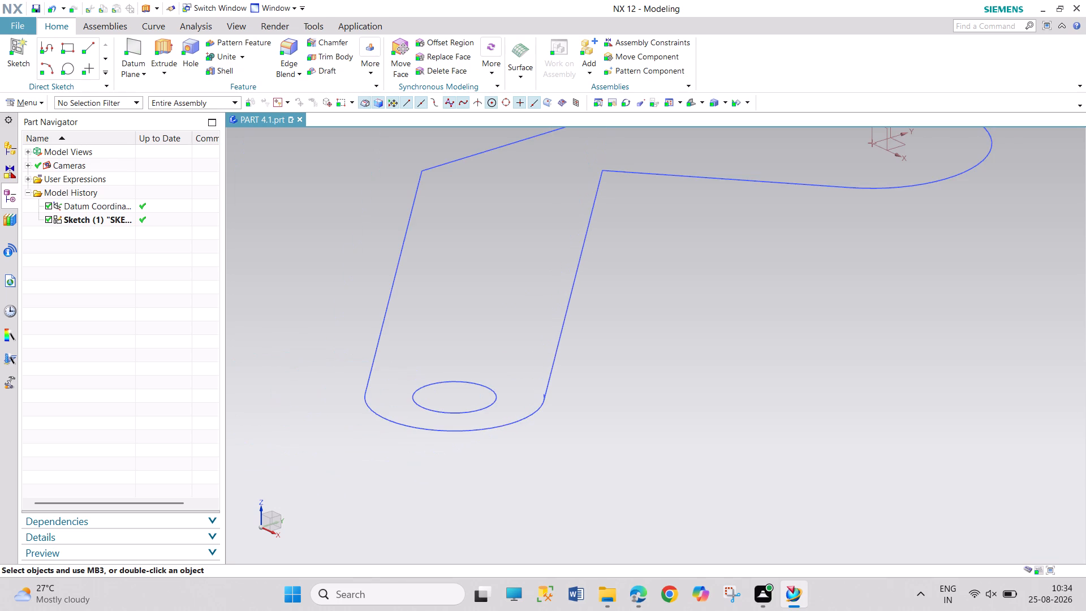
pyautogui.rightClick(529, 411)
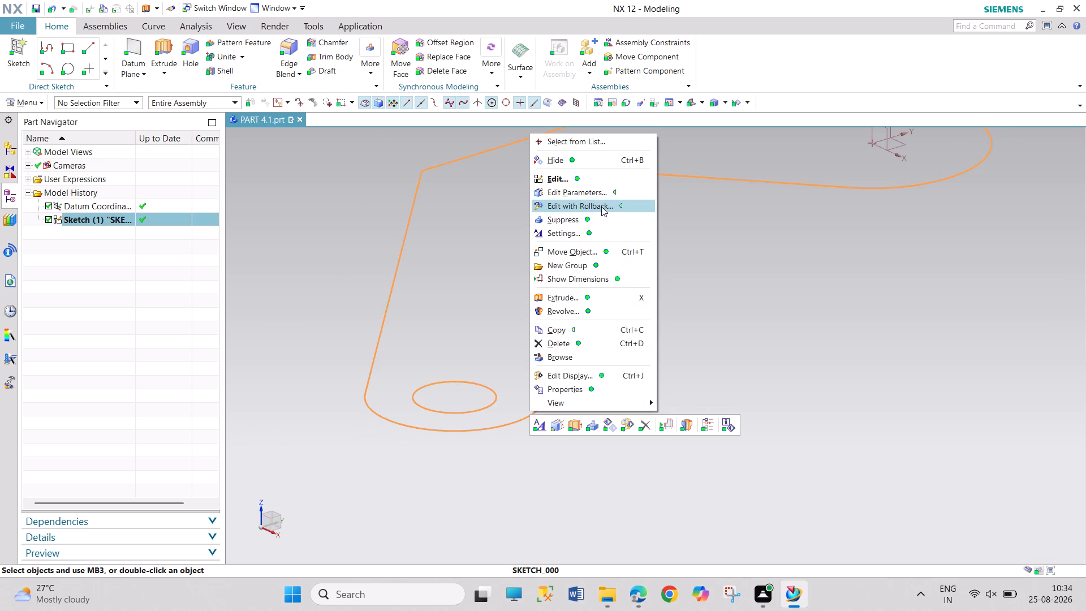
pyautogui.click(601, 206)
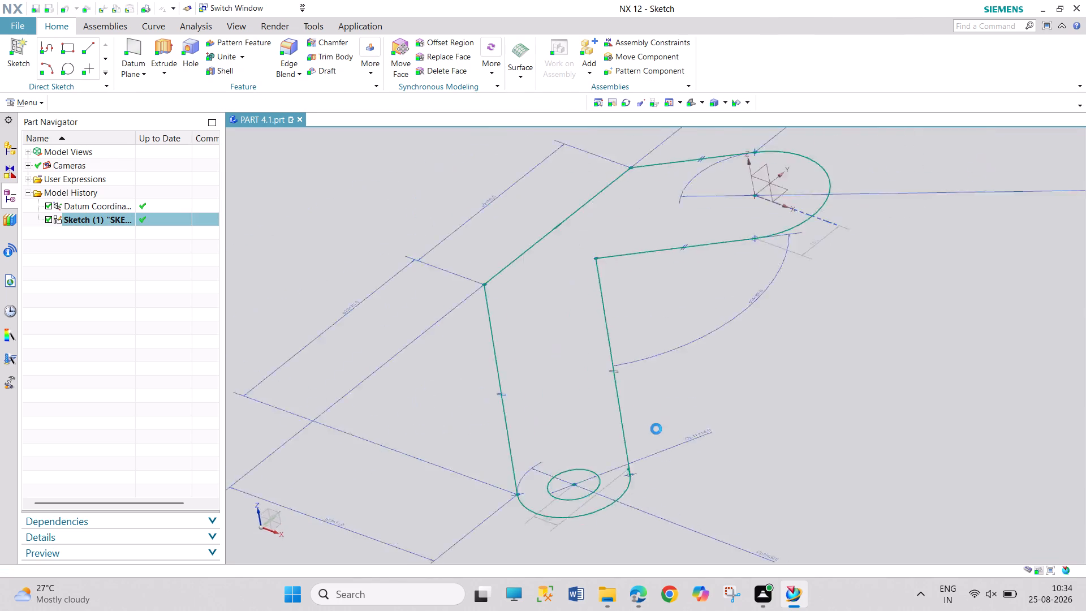
# Quick Trim the stray arc stub extending past the joint of the 30 mm end arc and the lower inner line.
pyautogui.scroll(-2, 708, 445)
pyautogui.scroll(8, 707, 445)
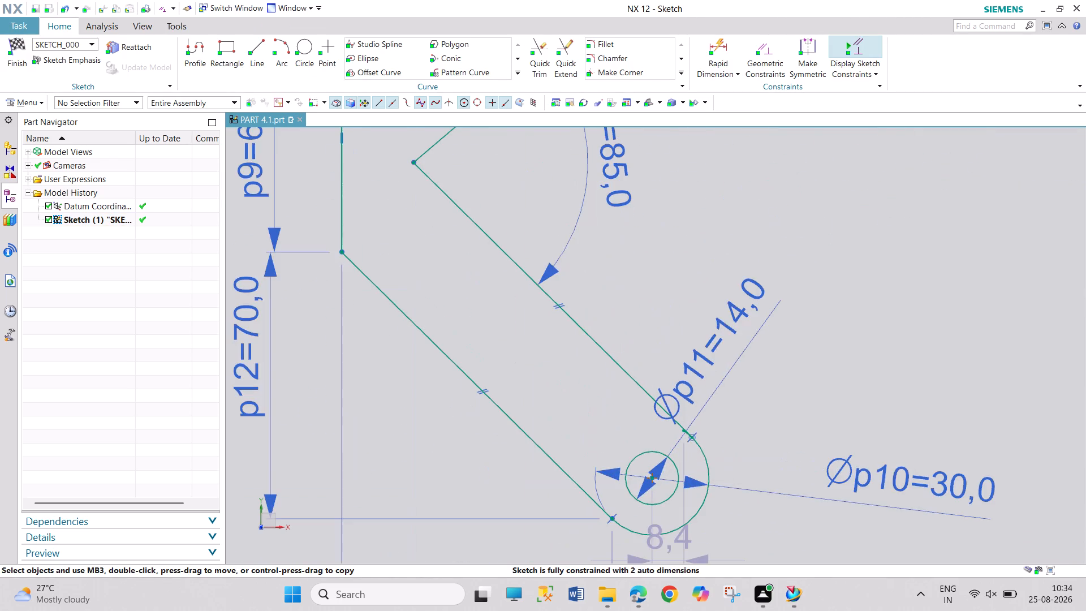
pyautogui.scroll(4, 623, 541)
pyautogui.scroll(2, 794, 334)
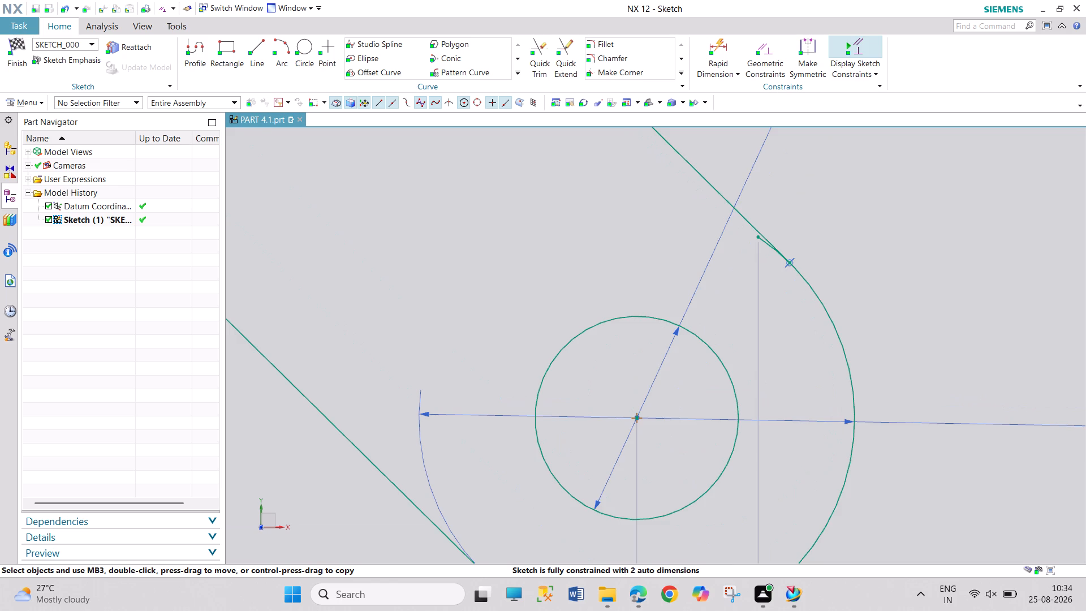
pyautogui.scroll(-1, 794, 334)
pyautogui.scroll(2, 793, 266)
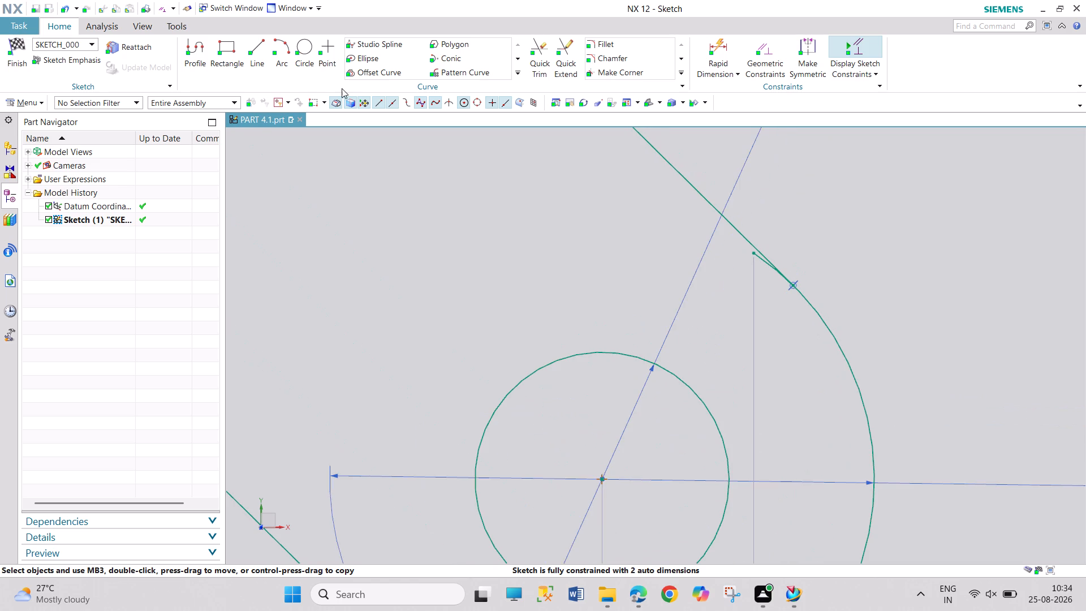
pyautogui.click(545, 42)
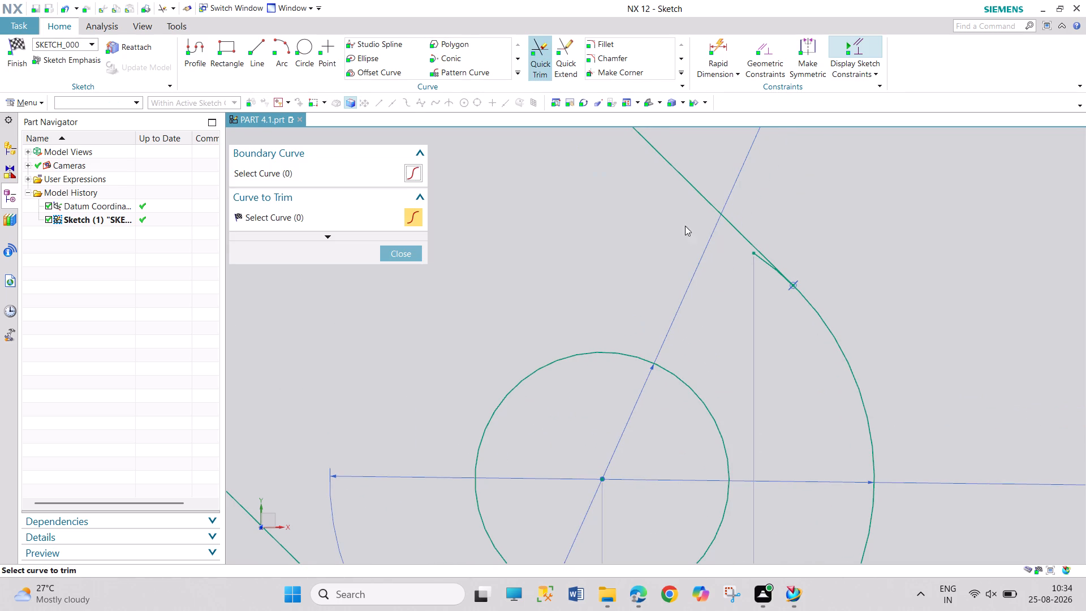
pyautogui.click(760, 263)
pyautogui.press('Escape')
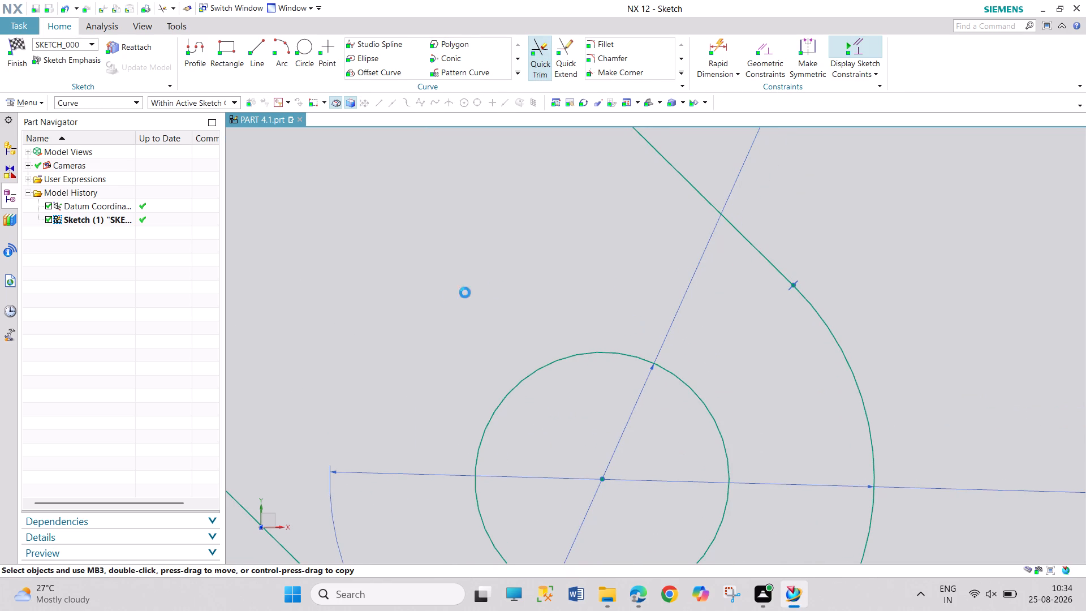
pyautogui.press('Escape')
# Sketch two circles in the lower arm above the 14 mm hole, about 20 mm and 11 mm in diameter, consulting the reference PDF.
pyautogui.scroll(-5, 493, 262)
pyautogui.scroll(-7, 446, 227)
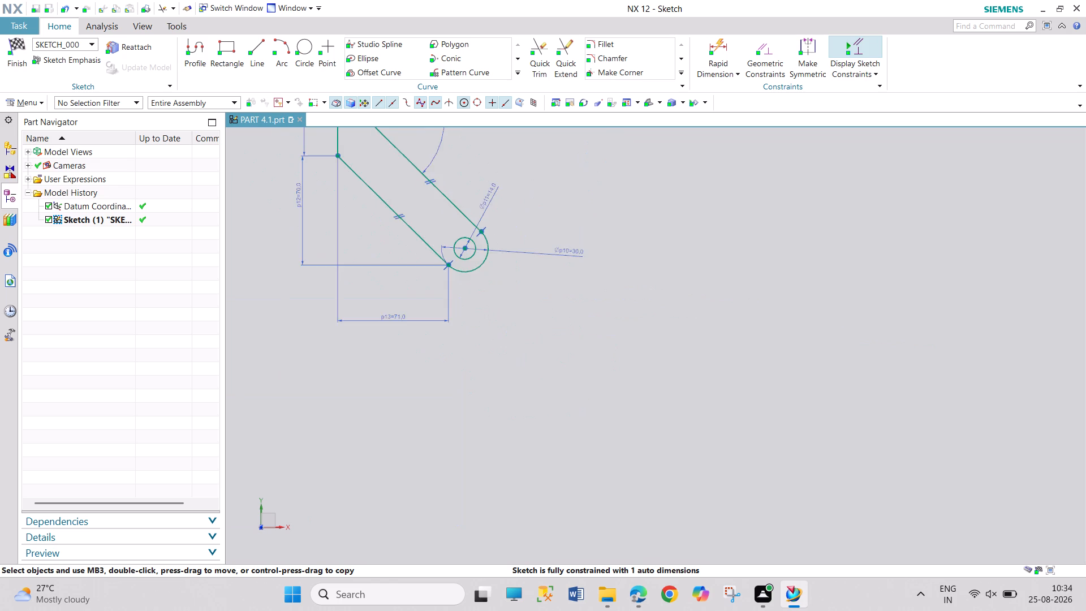
pyautogui.scroll(-1, 437, 210)
pyautogui.scroll(3, 404, 171)
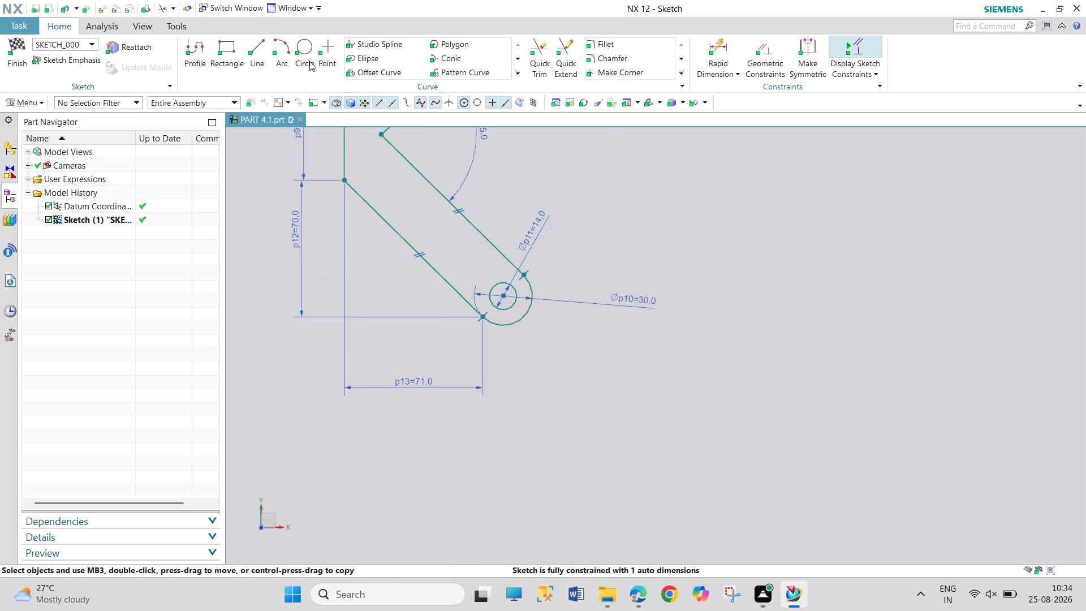
pyautogui.click(309, 51)
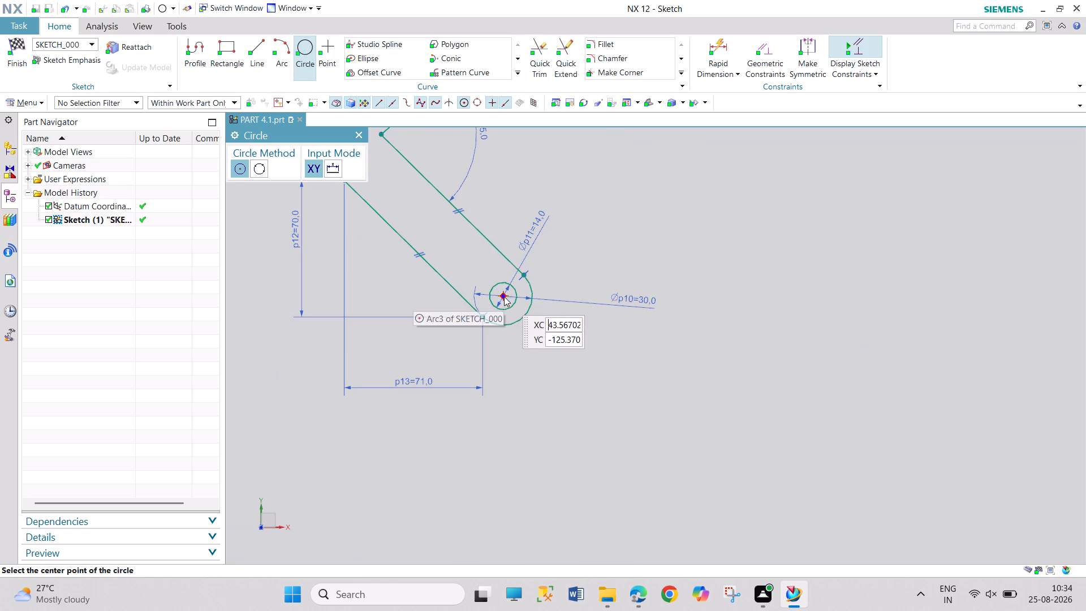
pyautogui.click(464, 258)
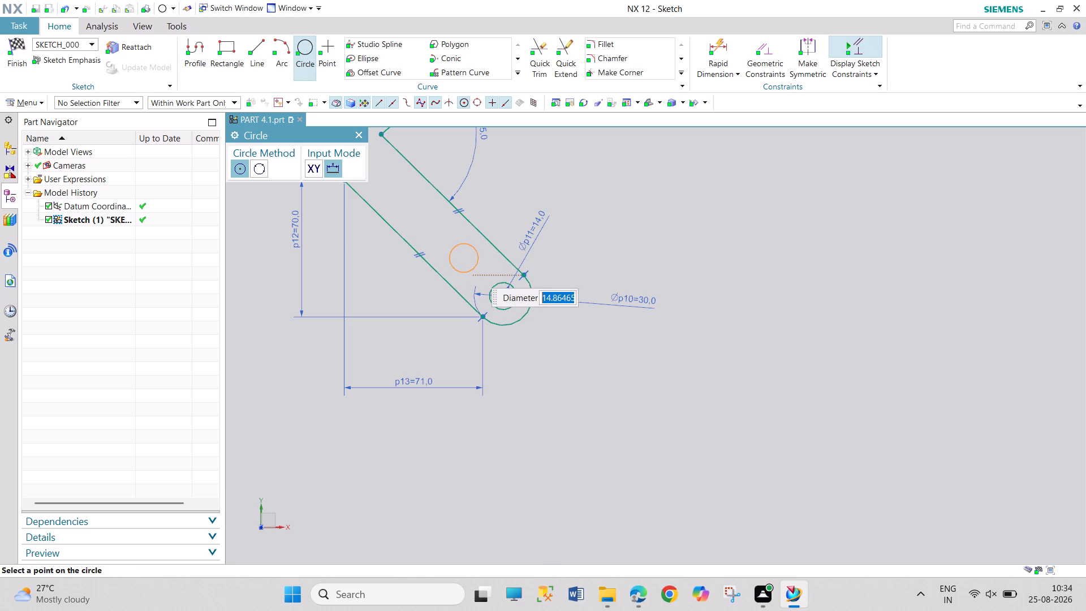
pyautogui.click(473, 269)
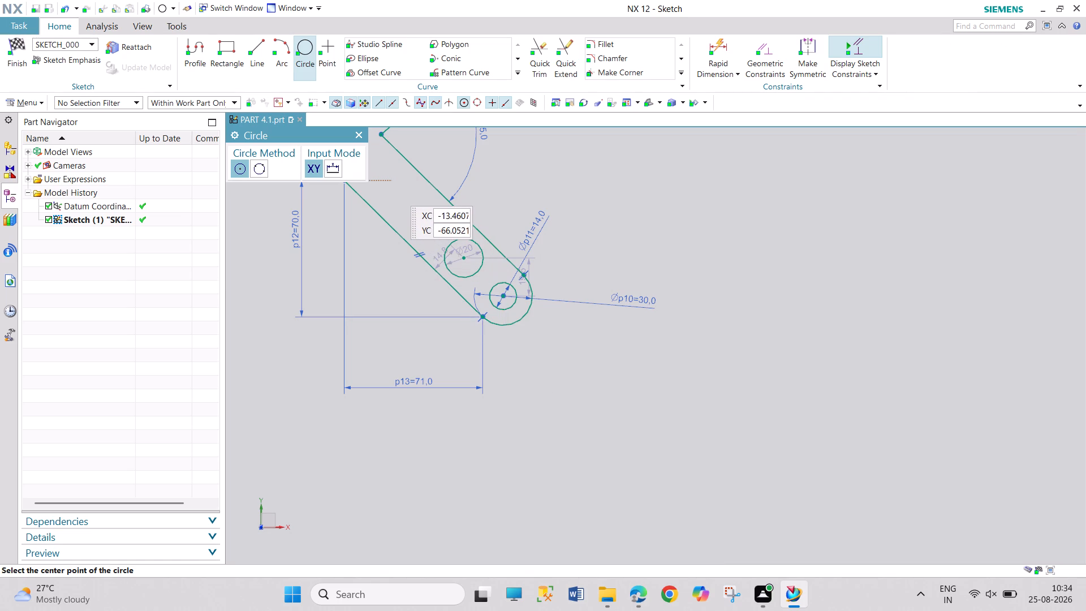
pyautogui.click(391, 187)
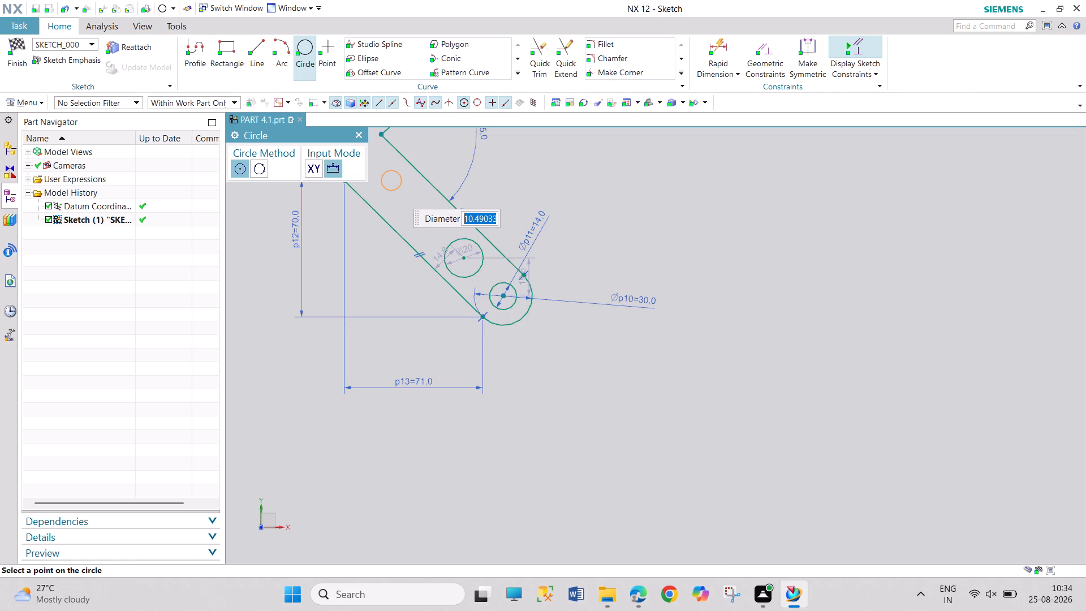
pyautogui.click(397, 190)
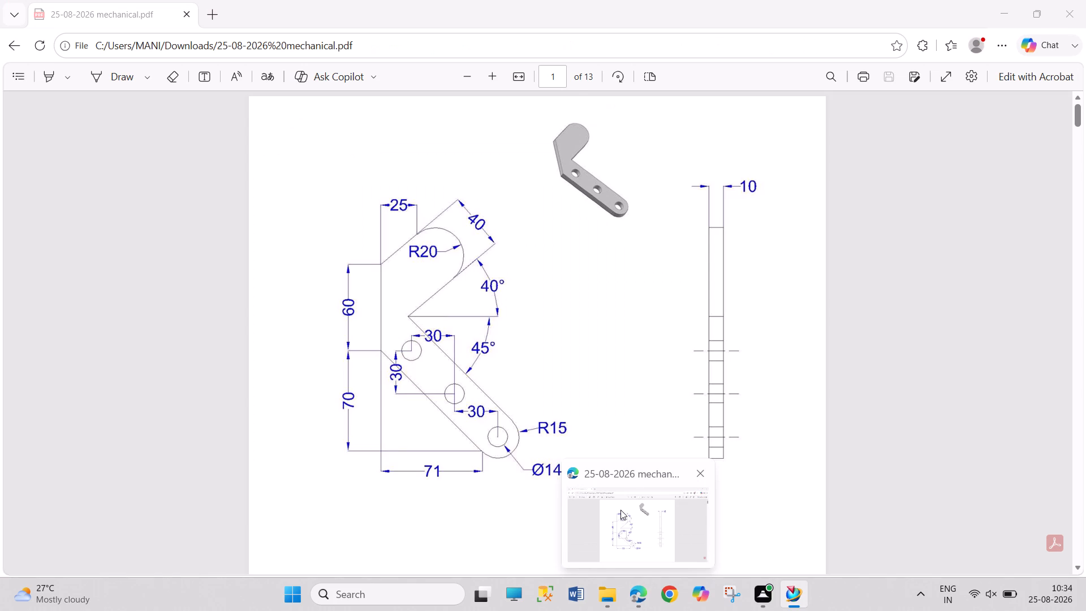
pyautogui.press('Escape')
pyautogui.press('Escape')
pyautogui.press('Escape')
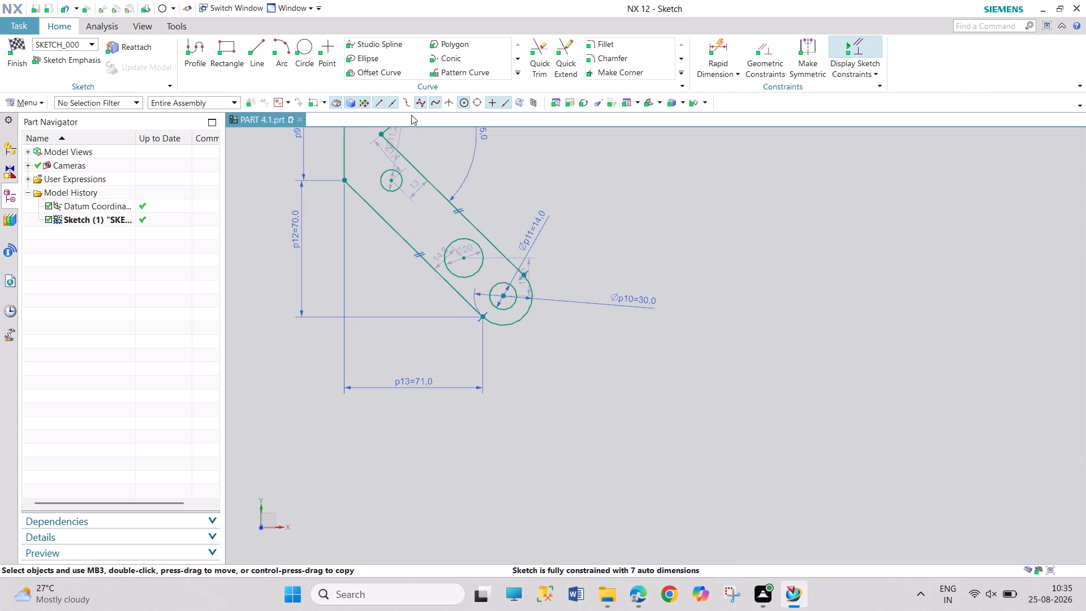
# Dimension the middle circle's centre 30 mm horizontally and 30 mm vertically from the centre of the 14 mm end hole.
pyautogui.click(703, 45)
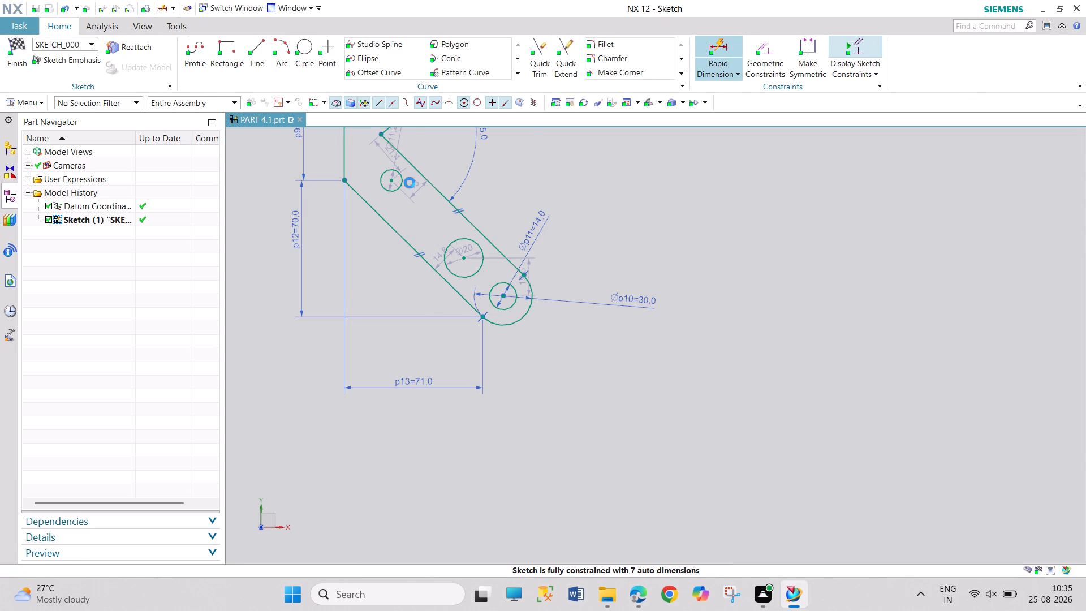
pyautogui.click(464, 260)
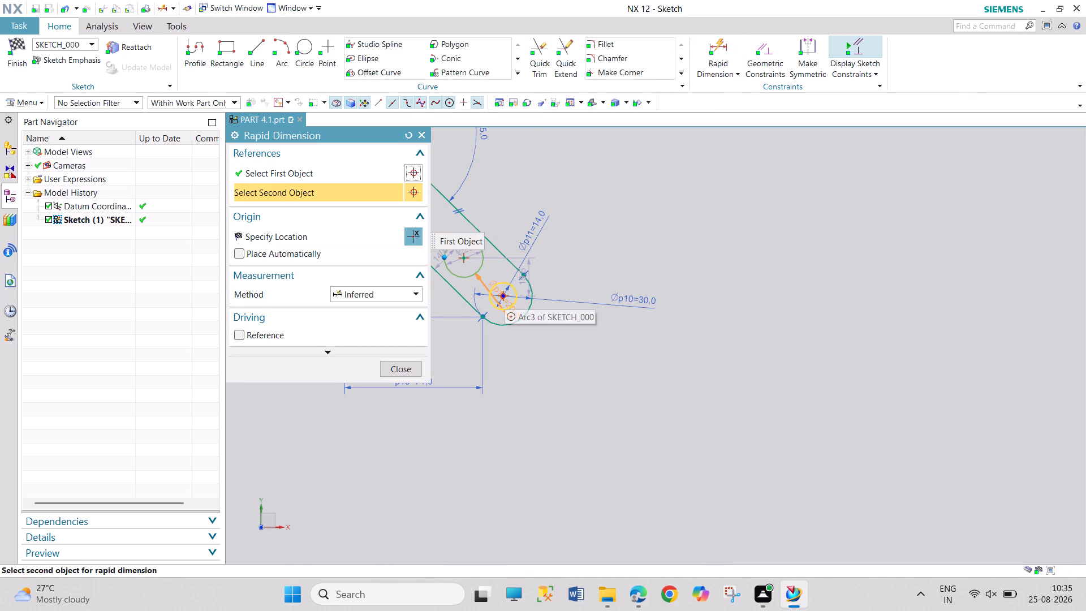
pyautogui.click(505, 295)
pyautogui.click(510, 207)
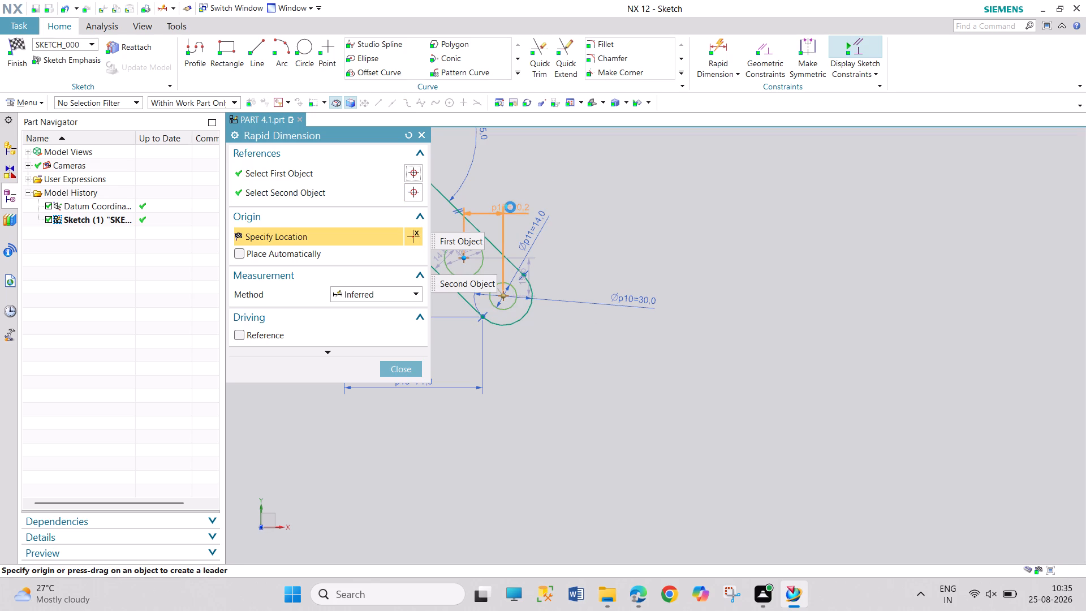
pyautogui.write('30')
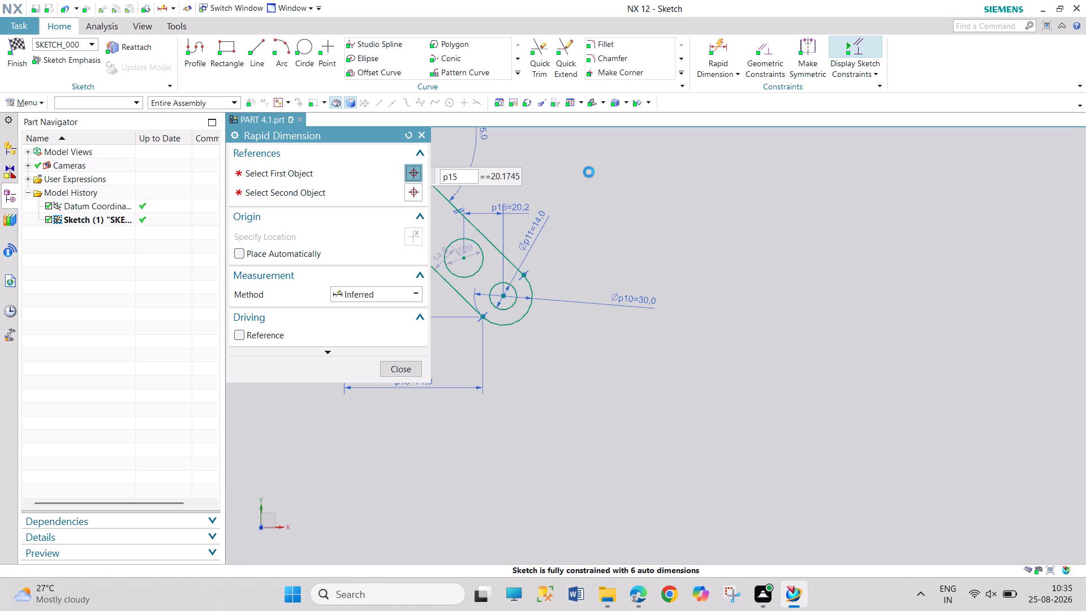
pyautogui.press('Return')
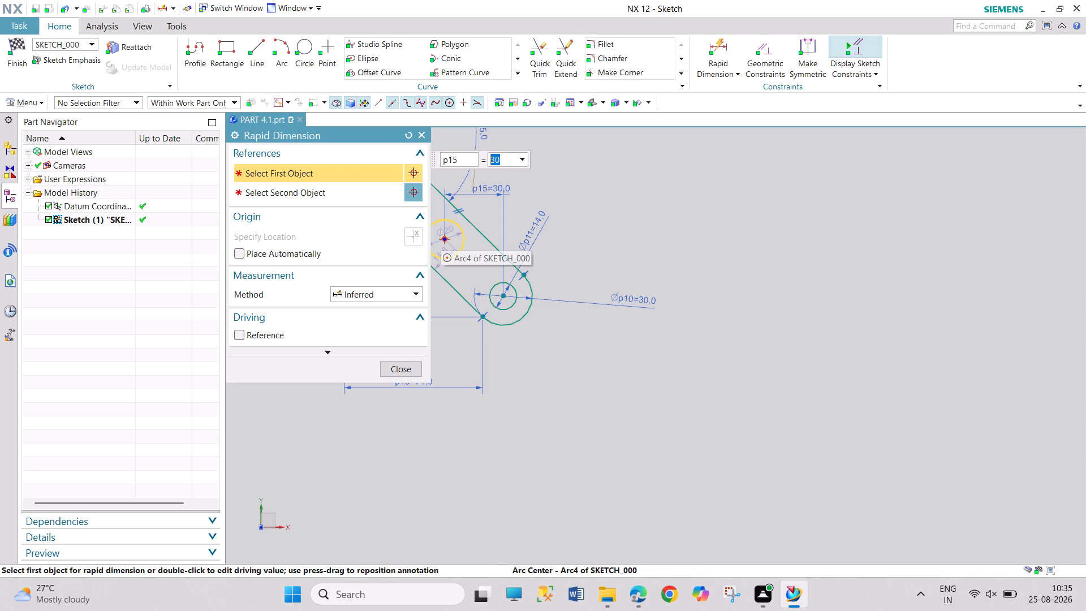
pyautogui.click(442, 238)
pyautogui.click(502, 295)
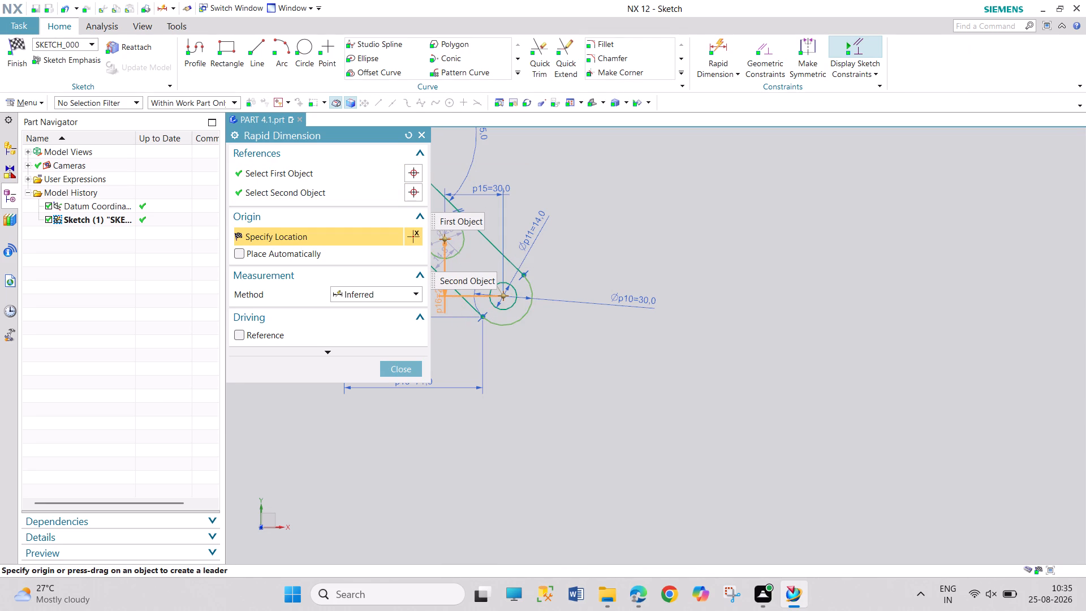
pyautogui.click(438, 295)
pyautogui.write('30')
pyautogui.press('Return')
# Dimension the upper small circle's centre 30 mm horizontally and 30 mm vertically from the middle circle's centre, and check the reference PDF.
pyautogui.scroll(3, 511, 247)
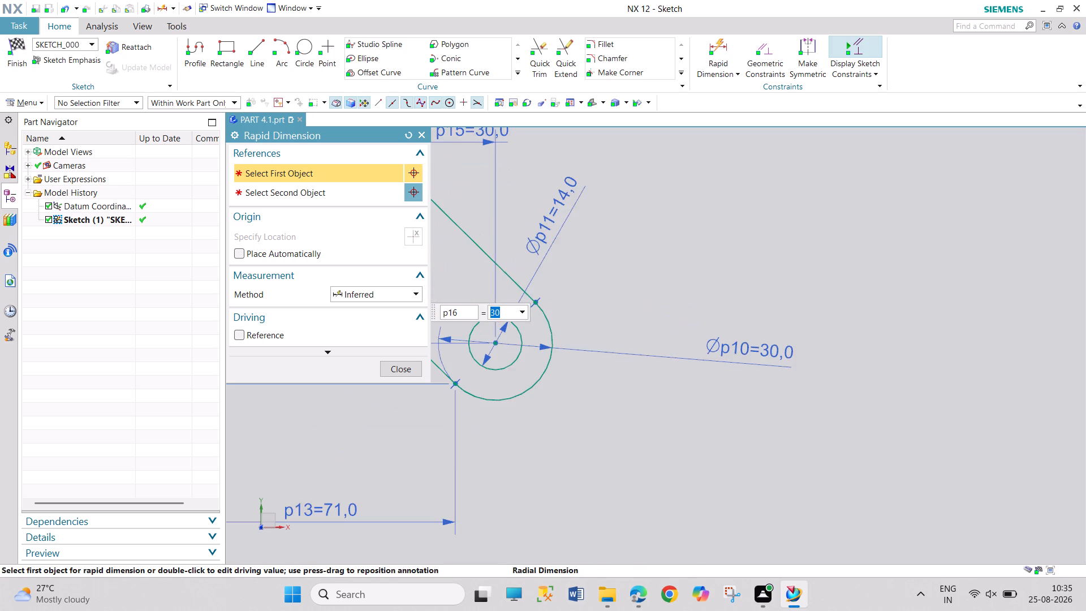
pyautogui.scroll(-11, 521, 257)
pyautogui.scroll(5, 485, 231)
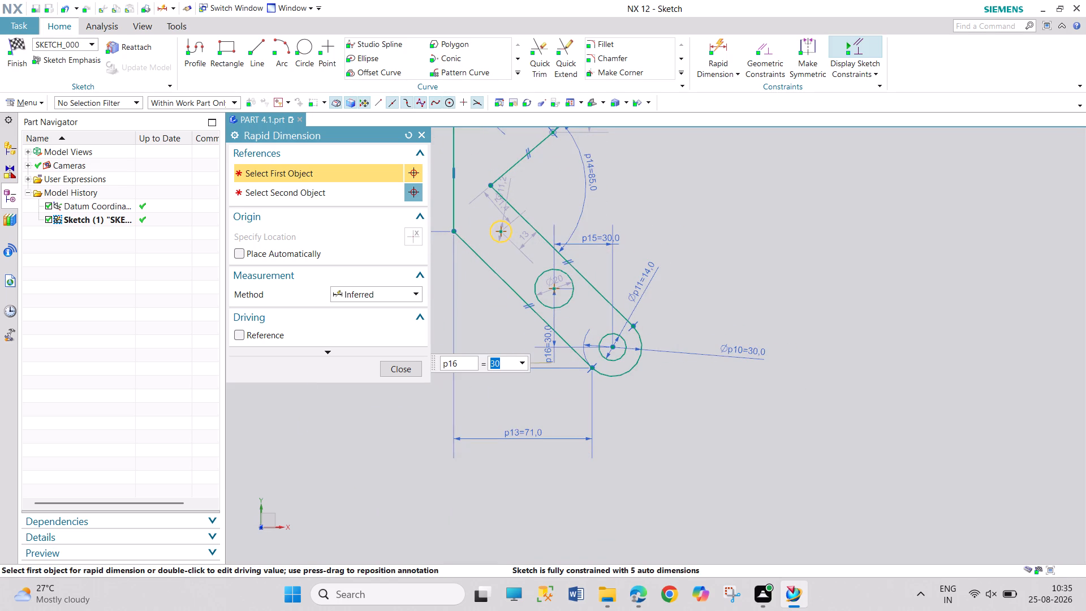
pyautogui.click(498, 230)
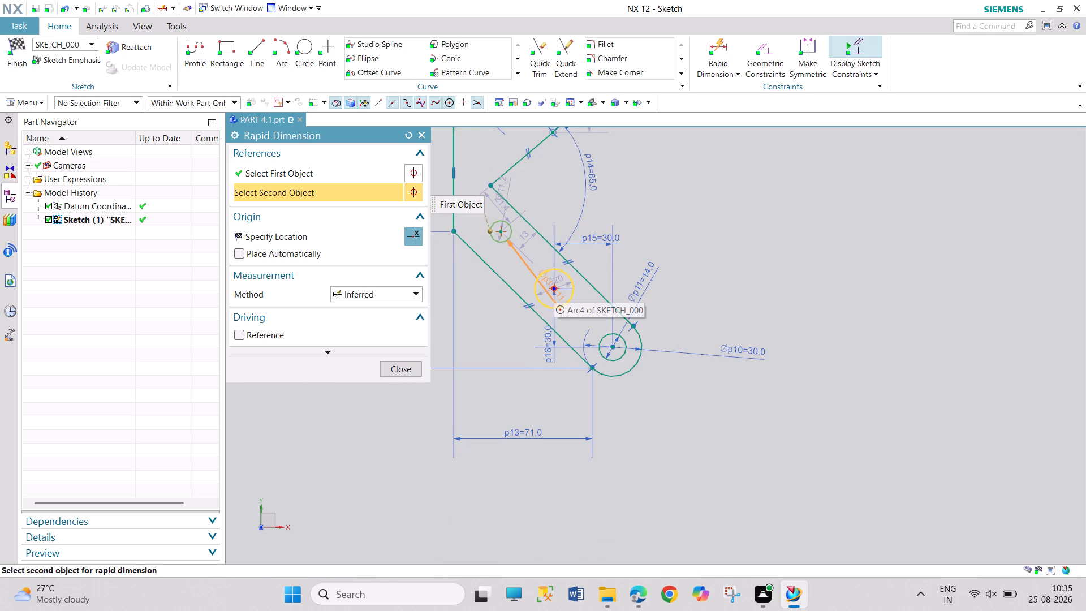
pyautogui.click(554, 288)
pyautogui.click(554, 201)
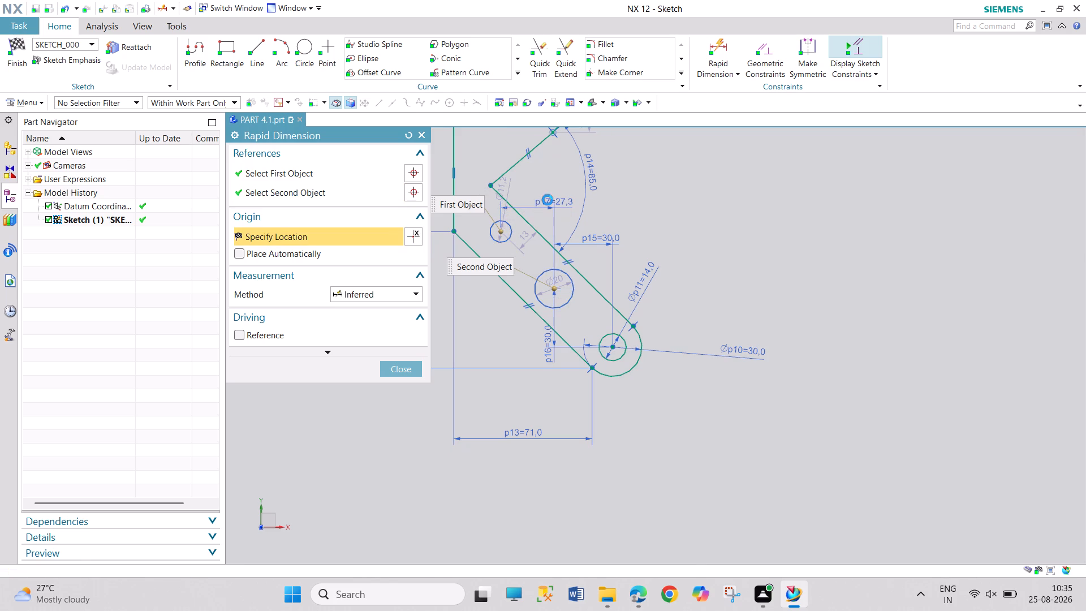
pyautogui.write('30')
pyautogui.press('Return')
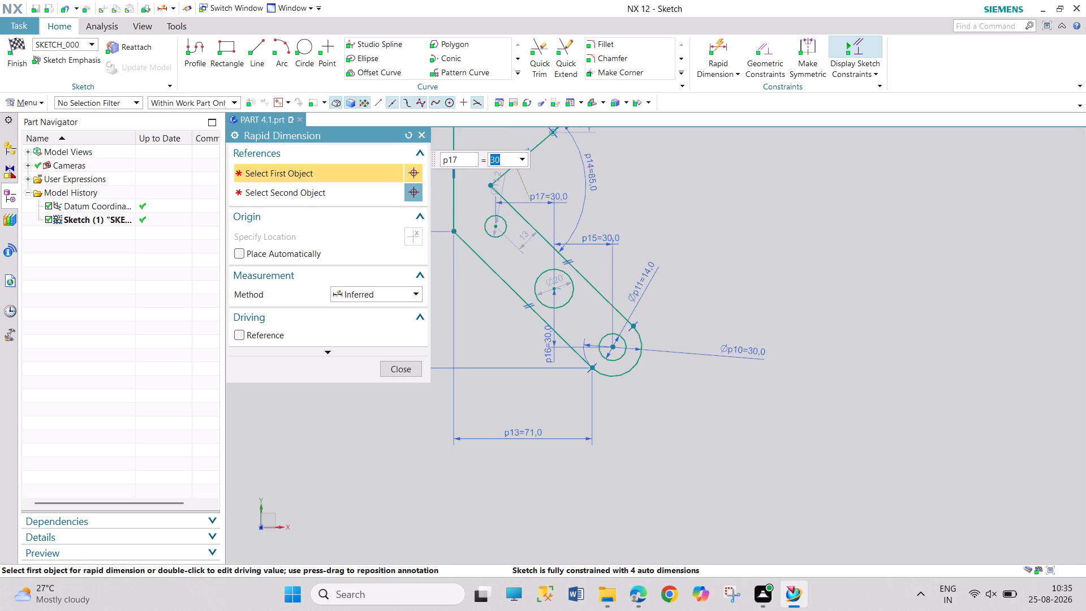
pyautogui.click(496, 226)
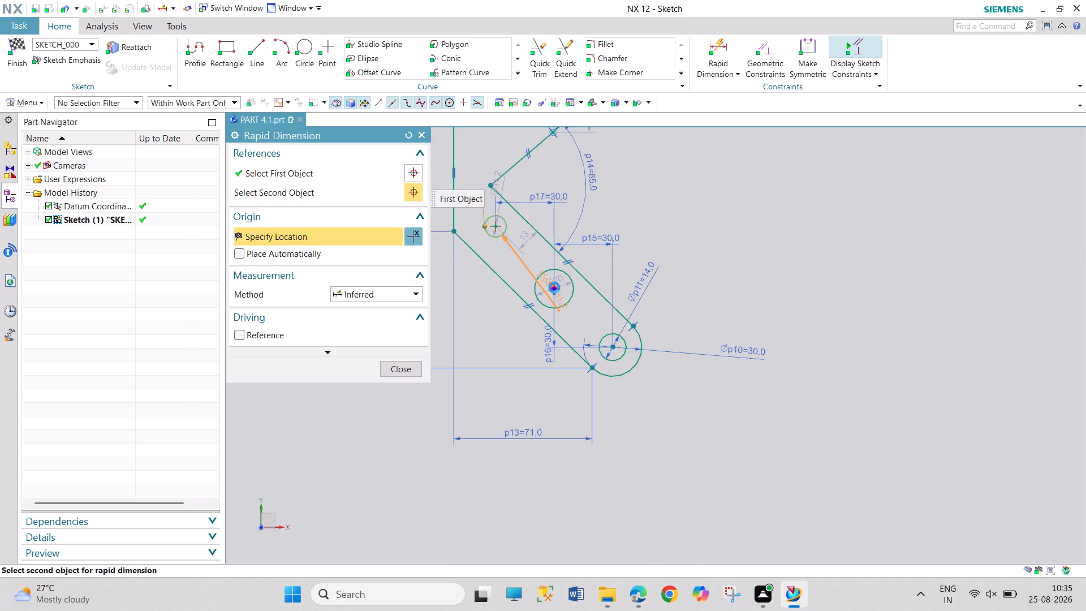
pyautogui.click(554, 287)
pyautogui.click(471, 276)
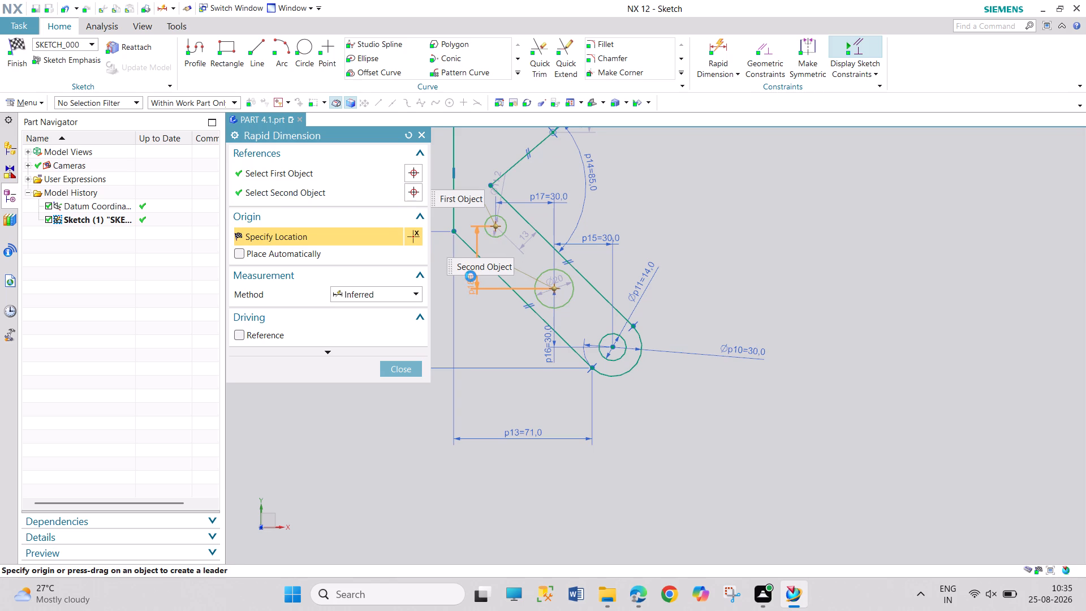
pyautogui.write('30')
pyautogui.press('Return')
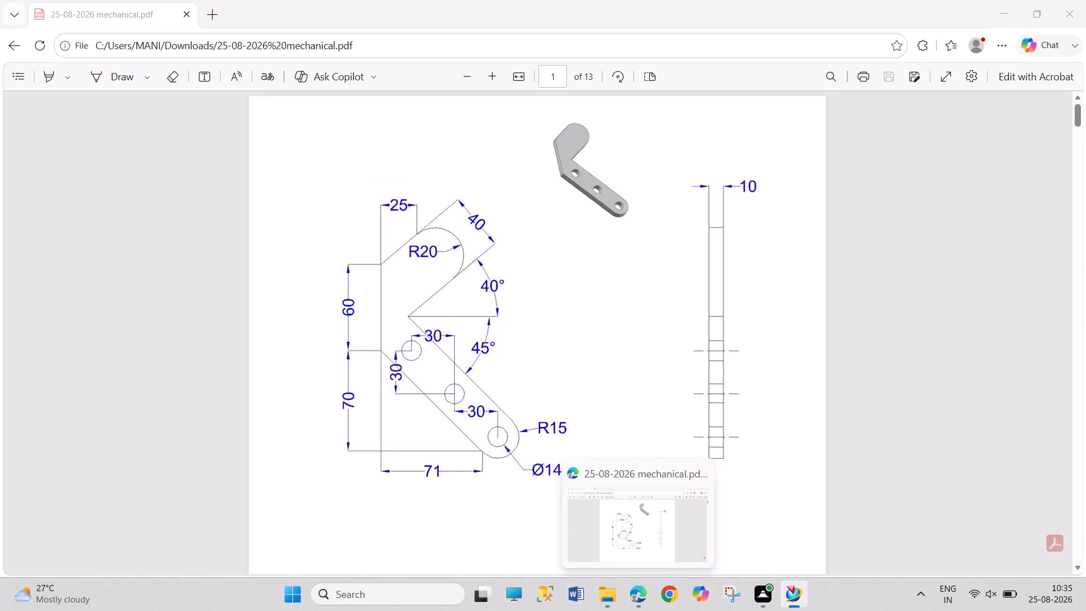
pyautogui.press('Escape')
pyautogui.press('Escape')
pyautogui.press('Escape')
pyautogui.press('Escape')
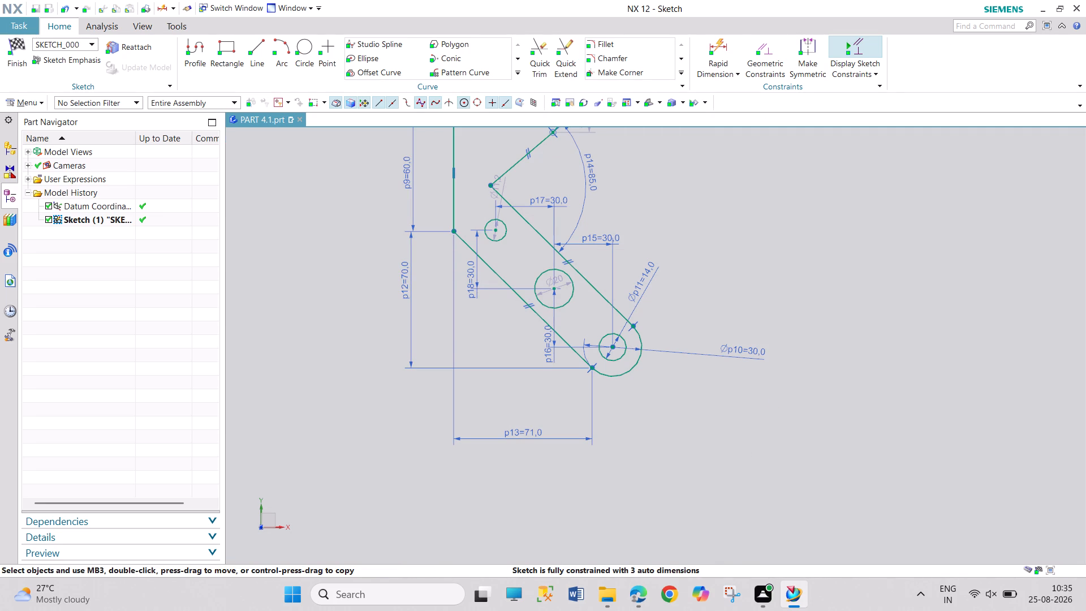
# Apply Equal Radius constraints so the middle and upper circles match the 14 mm end hole.
pyautogui.click(768, 51)
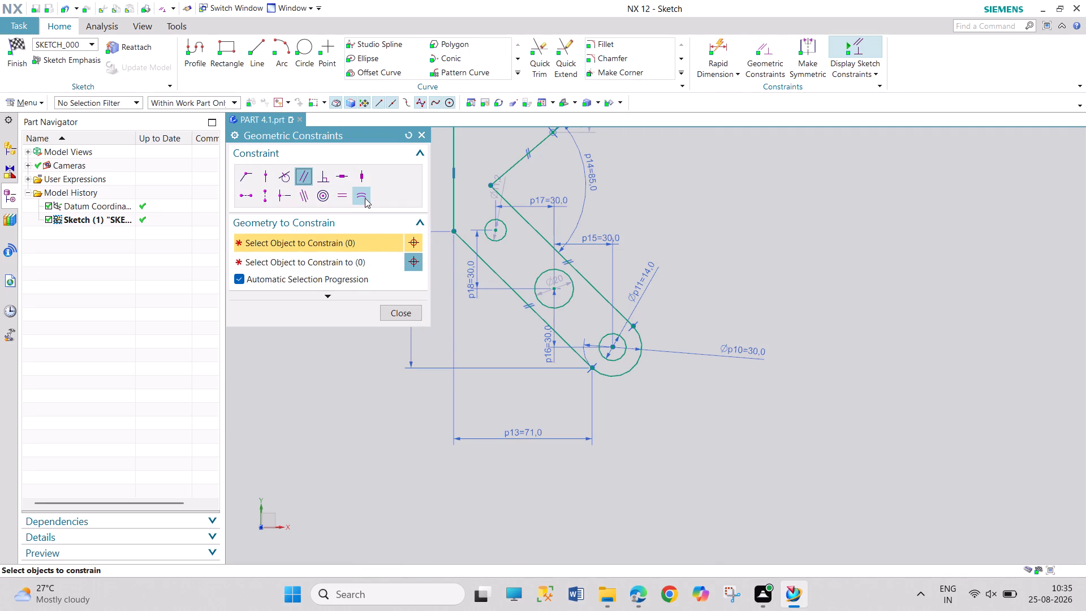
pyautogui.click(365, 198)
pyautogui.click(620, 356)
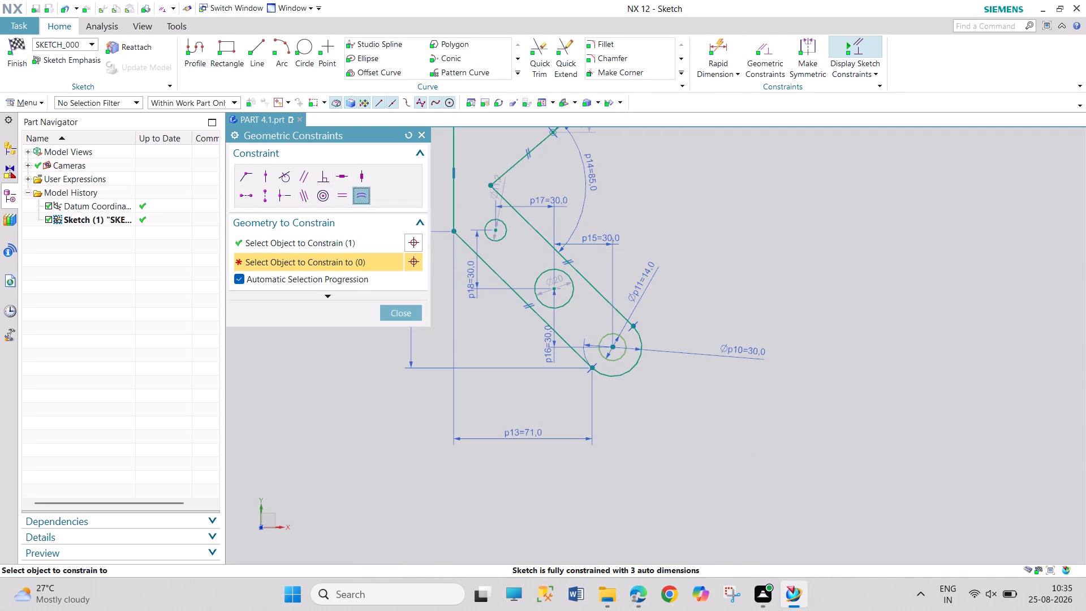
pyautogui.click(563, 302)
pyautogui.click(501, 235)
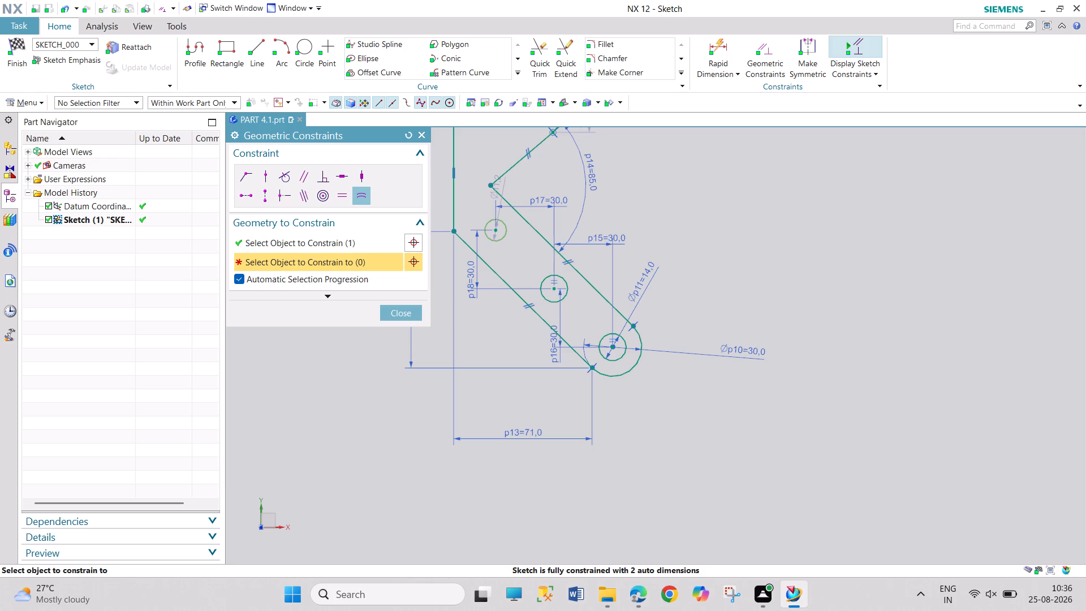
pyautogui.click(555, 300)
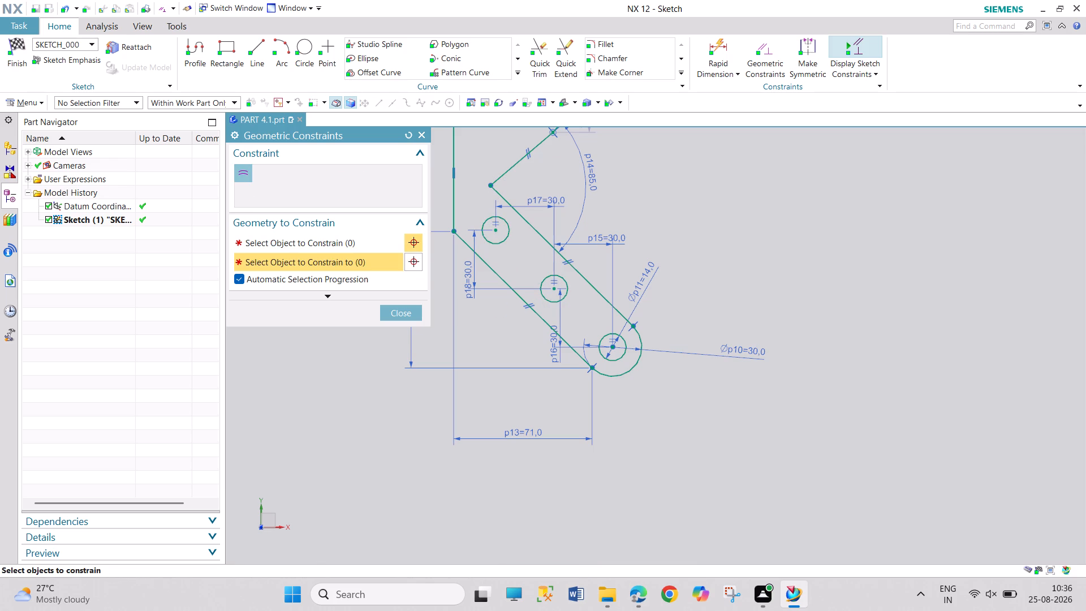
pyautogui.click(404, 315)
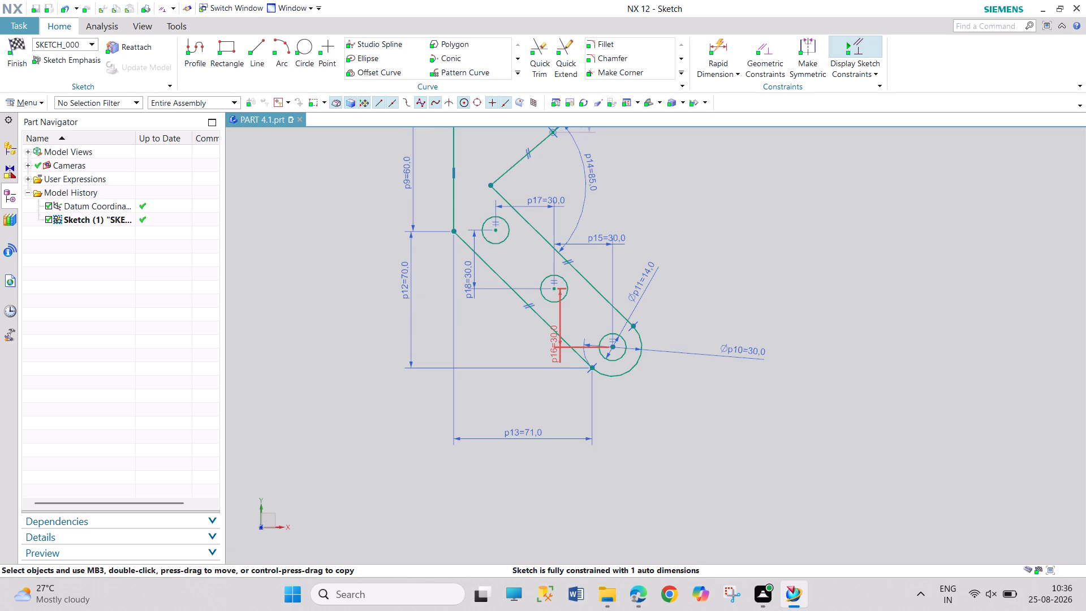
# Move the vertical 30 mm dimension between the middle and end holes outside the arm, and finish the sketch.
pyautogui.moveTo(557, 357); pyautogui.dragTo(494, 351)
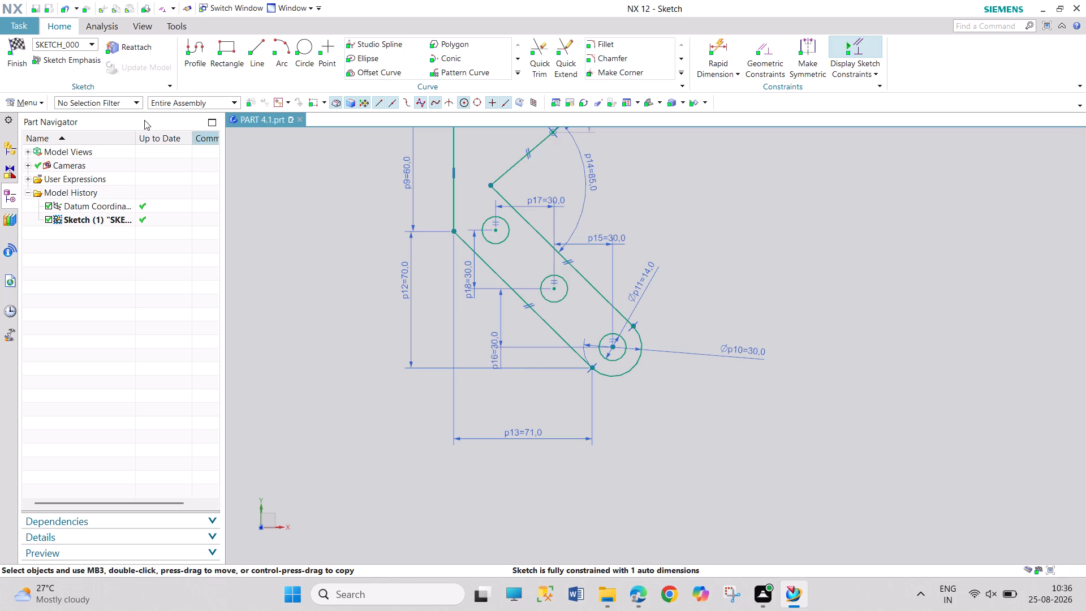
pyautogui.click(6, 50)
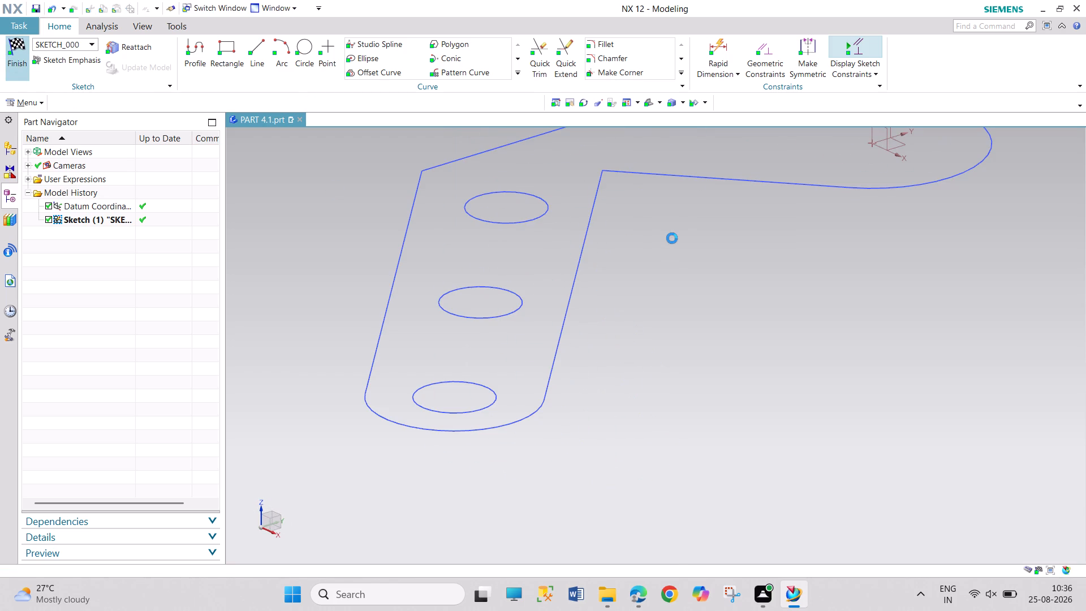
# Extrude the connected outer profile together with the three hole circles to an end distance of 10 mm as a solid.
pyautogui.scroll(-4, 678, 227)
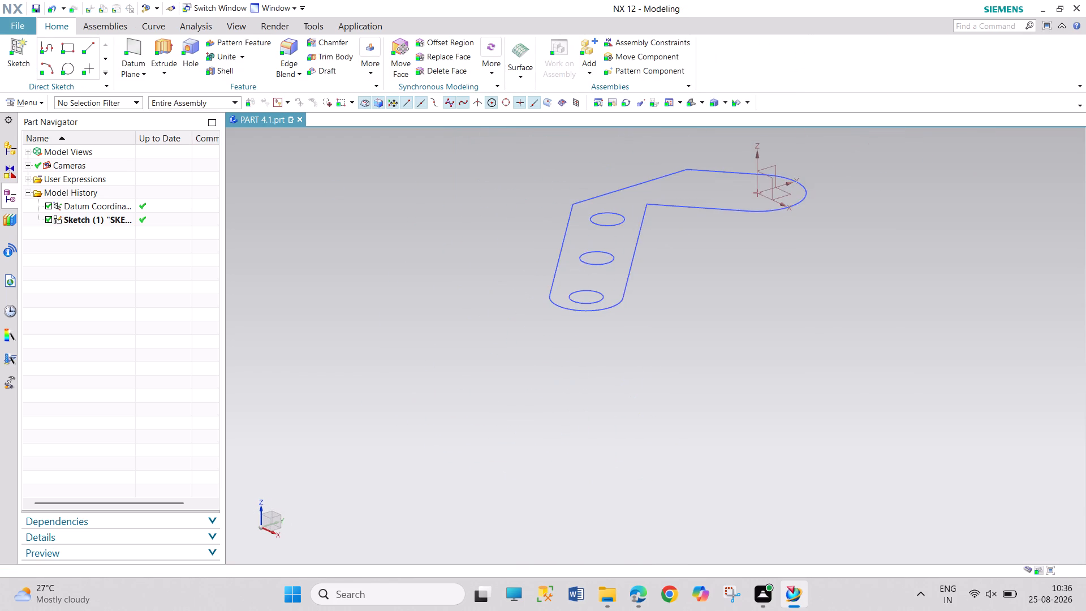
pyautogui.scroll(2, 678, 189)
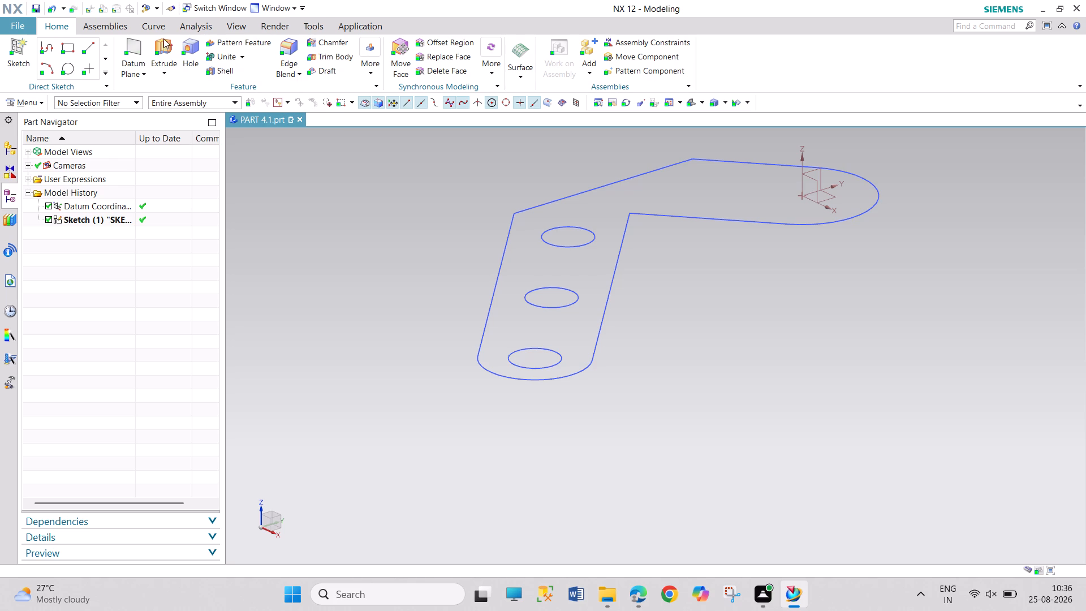
pyautogui.click(162, 38)
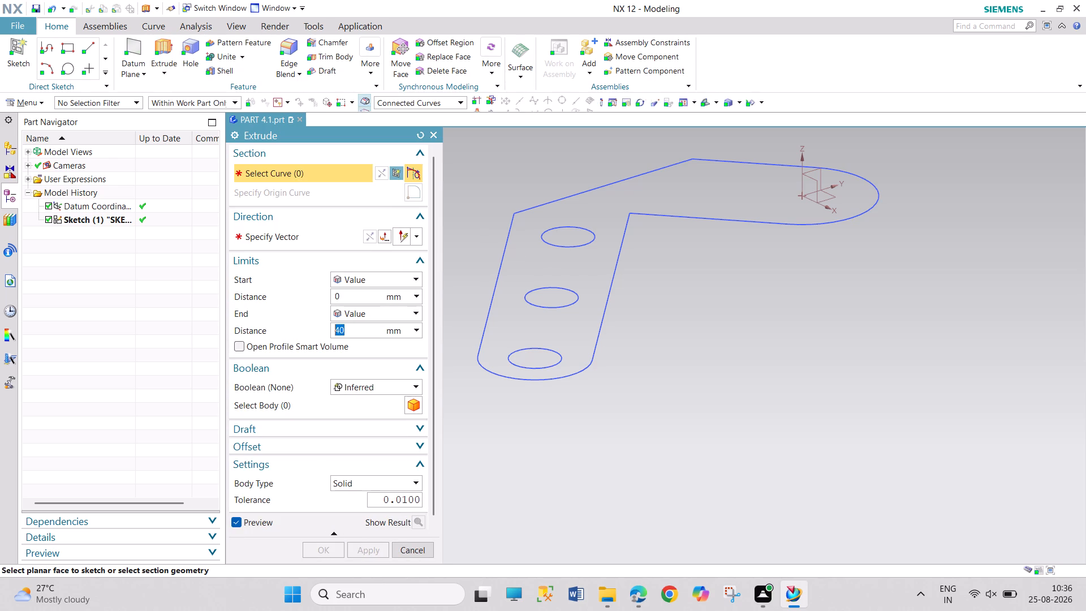
pyautogui.click(603, 314)
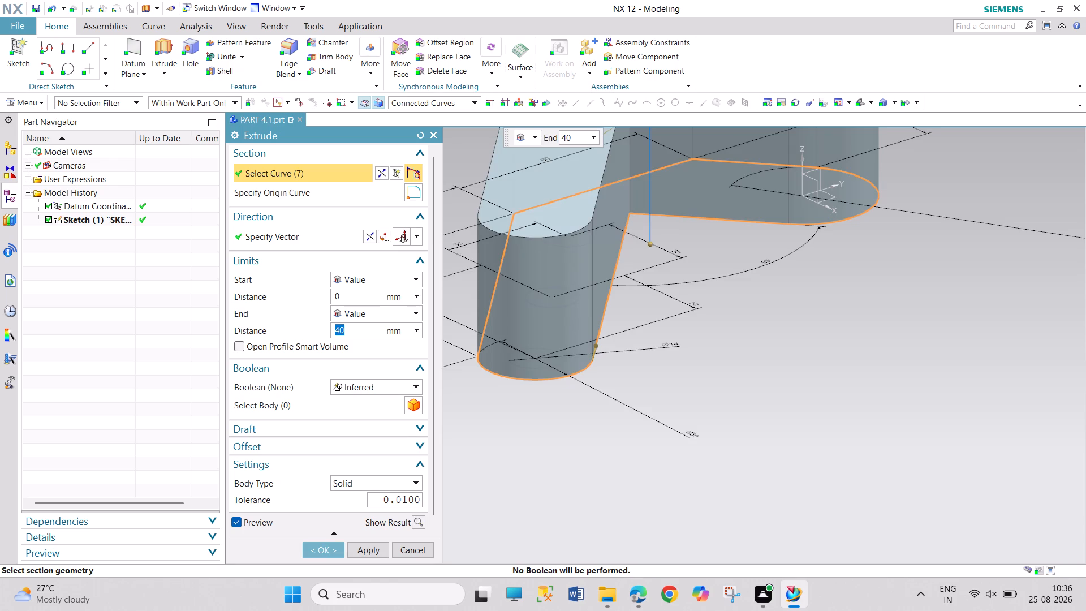
pyautogui.write('10')
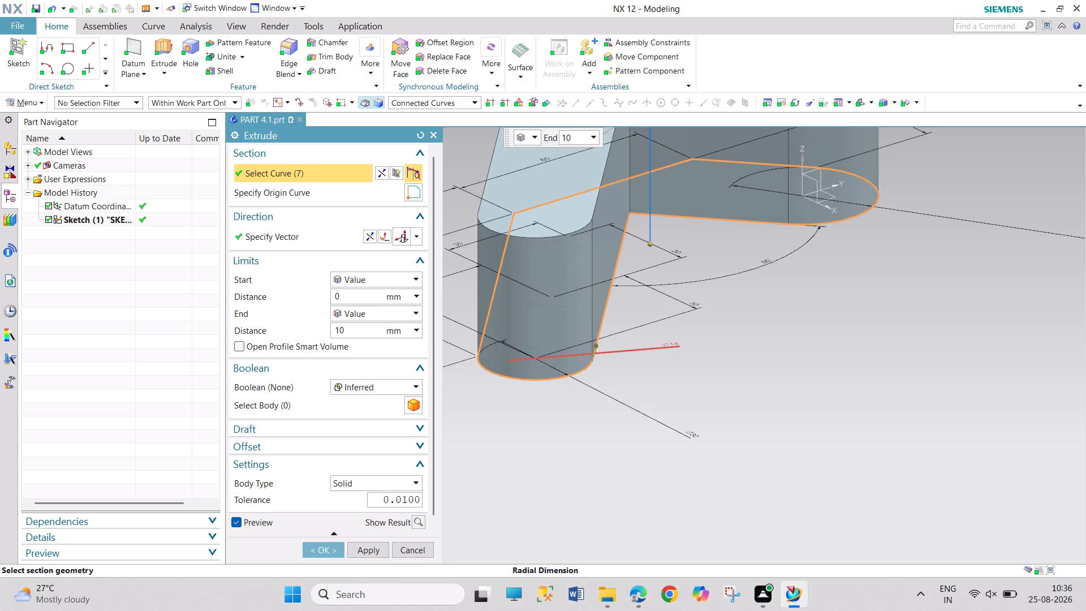
pyautogui.moveTo(528, 459); pyautogui.dragTo(534, 397, button='middle')
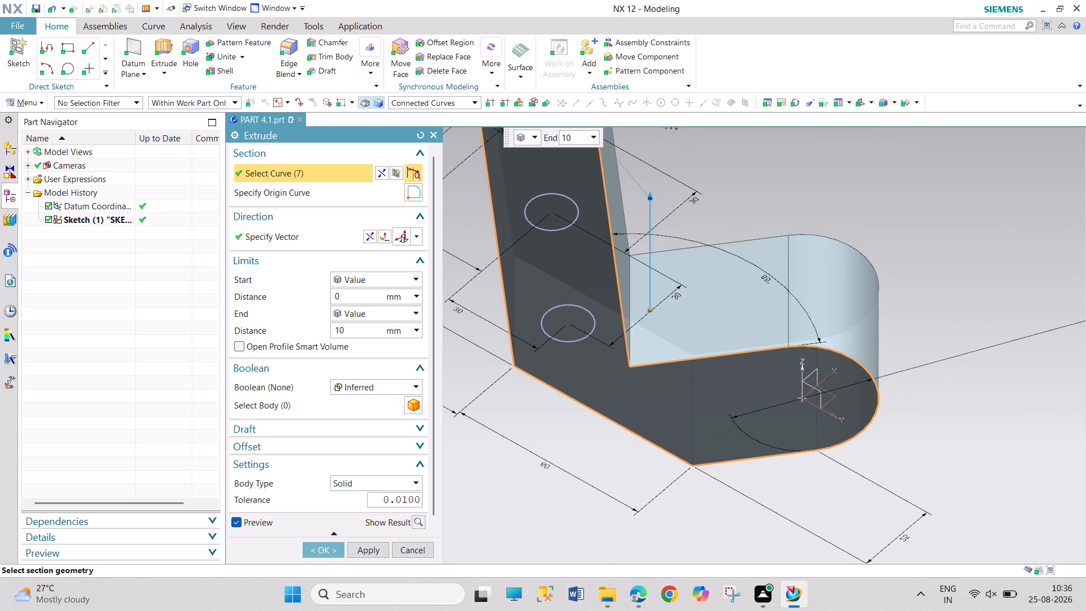
pyautogui.click(569, 339)
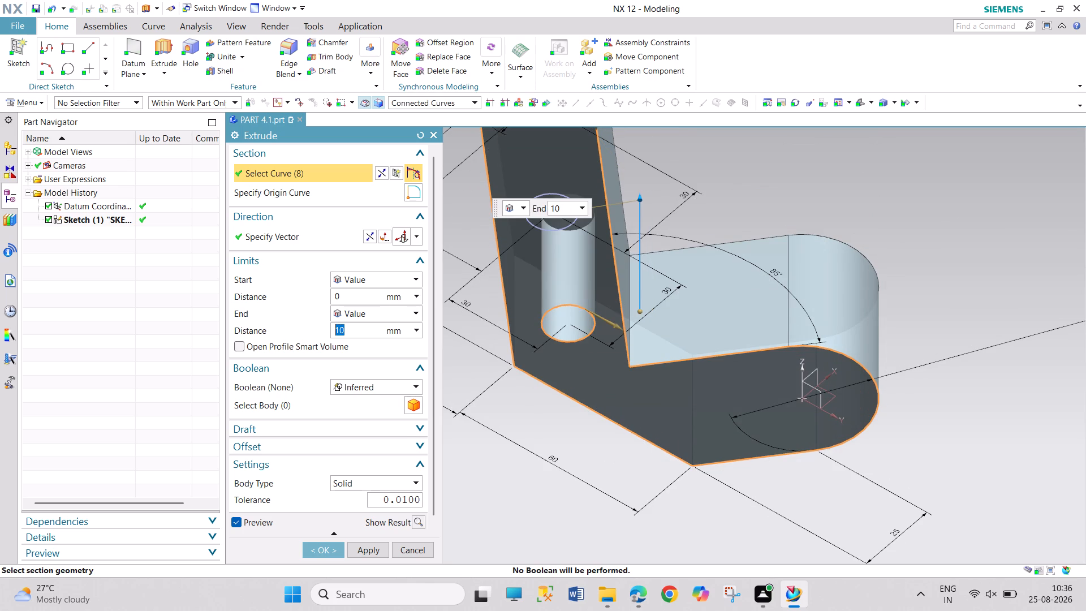
pyautogui.click(532, 229)
pyautogui.scroll(2, 600, 188)
pyautogui.scroll(-6, 600, 188)
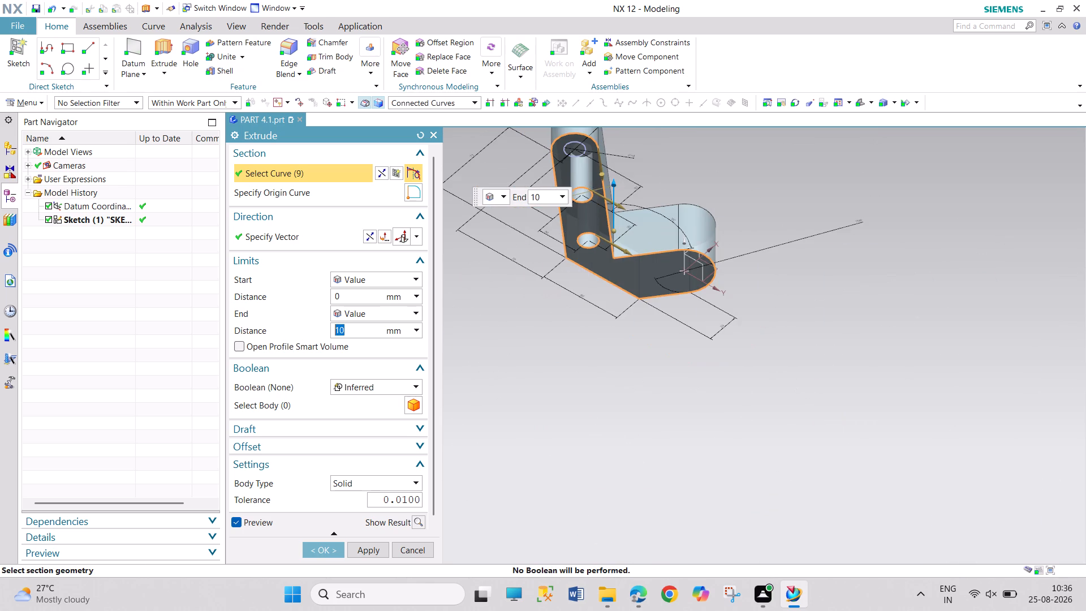
pyautogui.scroll(2, 589, 146)
pyautogui.click(581, 147)
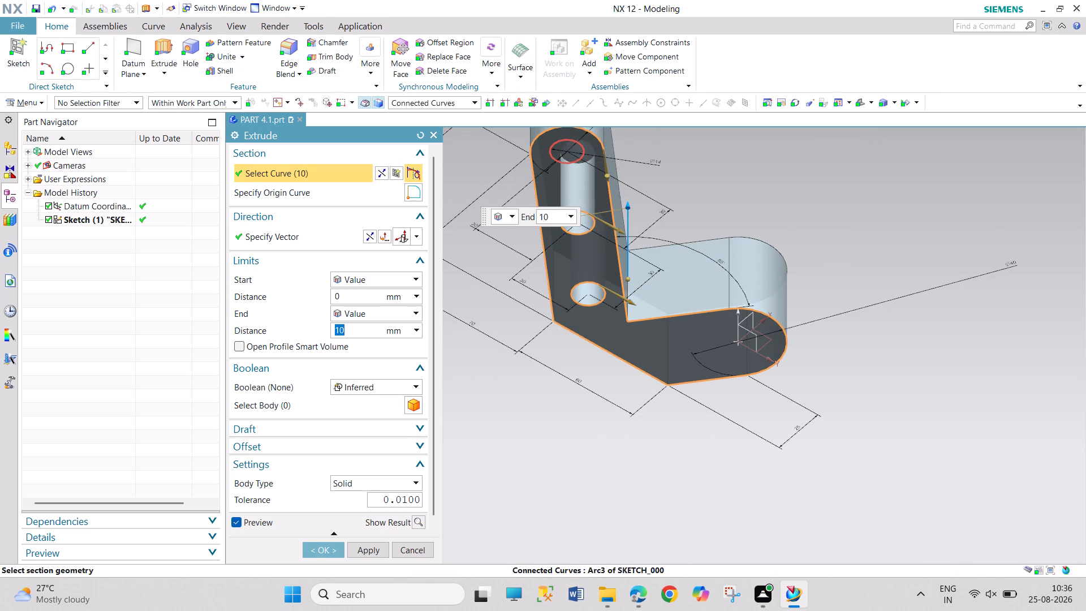
pyautogui.moveTo(664, 151); pyautogui.dragTo(663, 247, button='middle')
pyautogui.scroll(2, 627, 384)
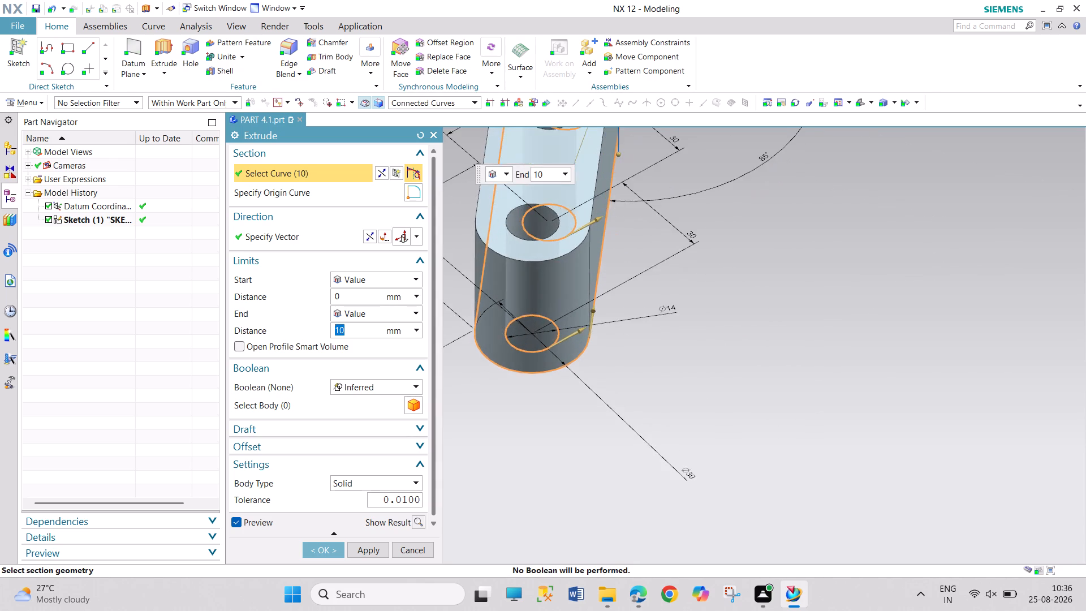
pyautogui.scroll(-4, 627, 382)
pyautogui.scroll(-3, 660, 312)
pyautogui.scroll(1, 695, 304)
pyautogui.moveTo(714, 330); pyautogui.dragTo(667, 315, button='middle')
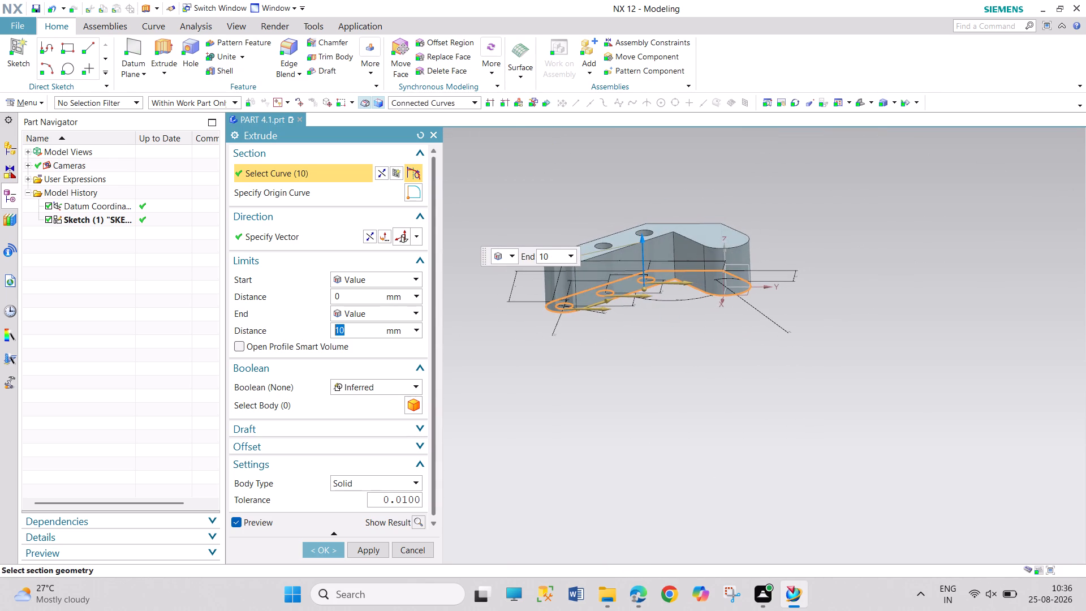
pyautogui.click(326, 549)
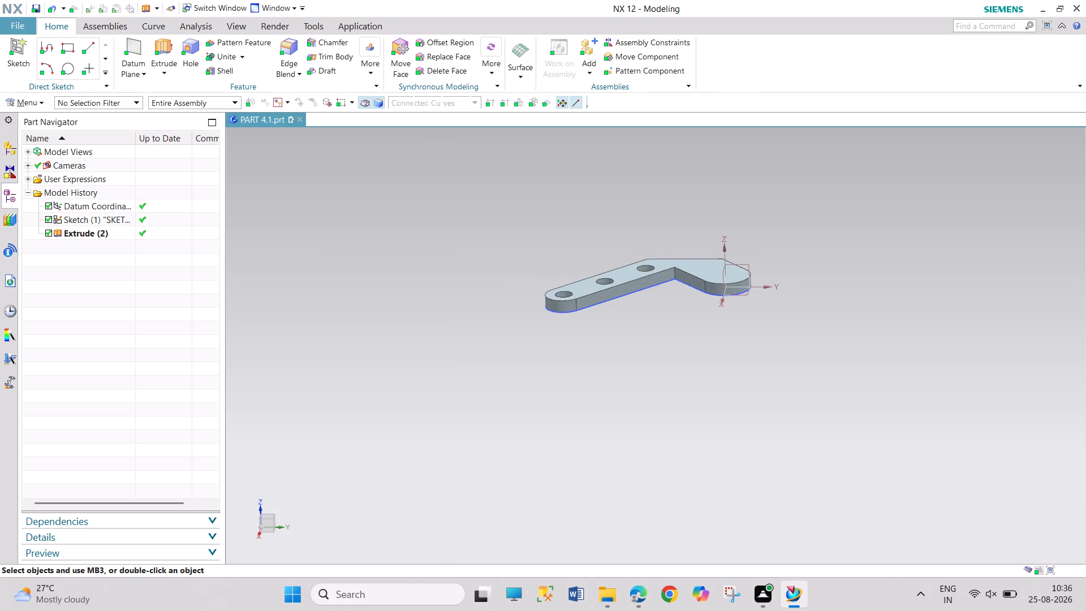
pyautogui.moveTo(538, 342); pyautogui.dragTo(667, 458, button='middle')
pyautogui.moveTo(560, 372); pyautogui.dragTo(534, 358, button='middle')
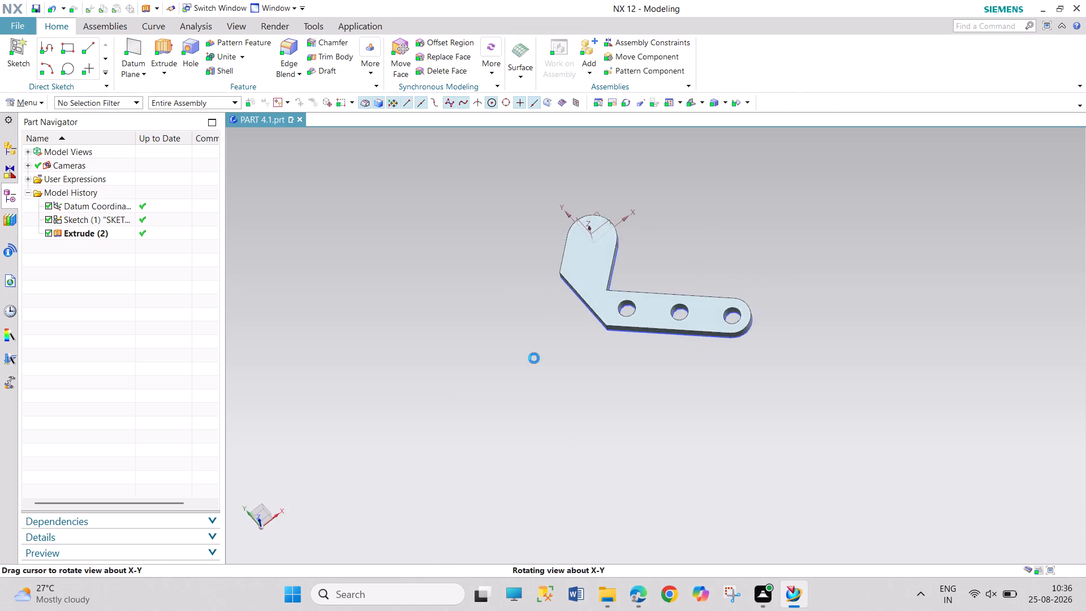
# Inspect both faces and the edges of the extruded three-hole plate, and orient the view to Trimetric.
pyautogui.moveTo(534, 358); pyautogui.dragTo(528, 358, button='middle')
pyautogui.scroll(3, 696, 266)
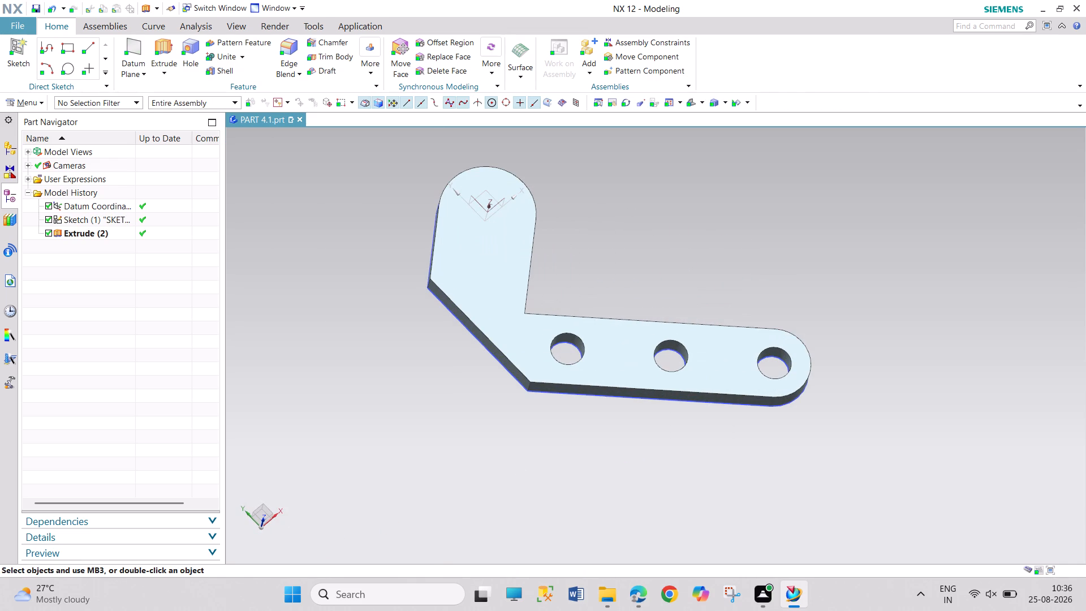
pyautogui.moveTo(562, 462); pyautogui.dragTo(505, 362, button='middle')
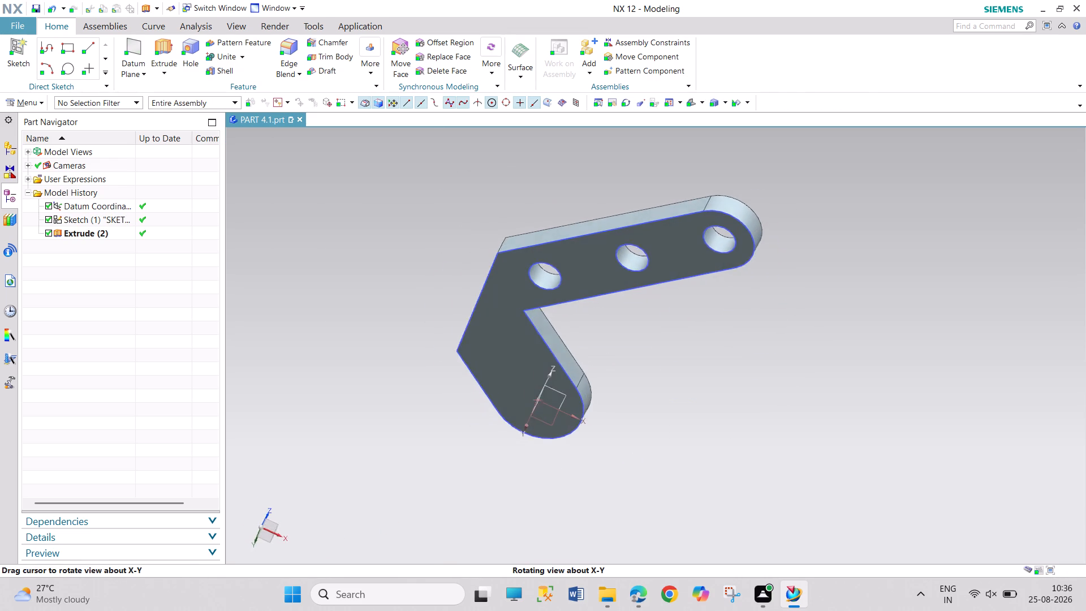
pyautogui.moveTo(505, 362); pyautogui.dragTo(505, 444, button='middle')
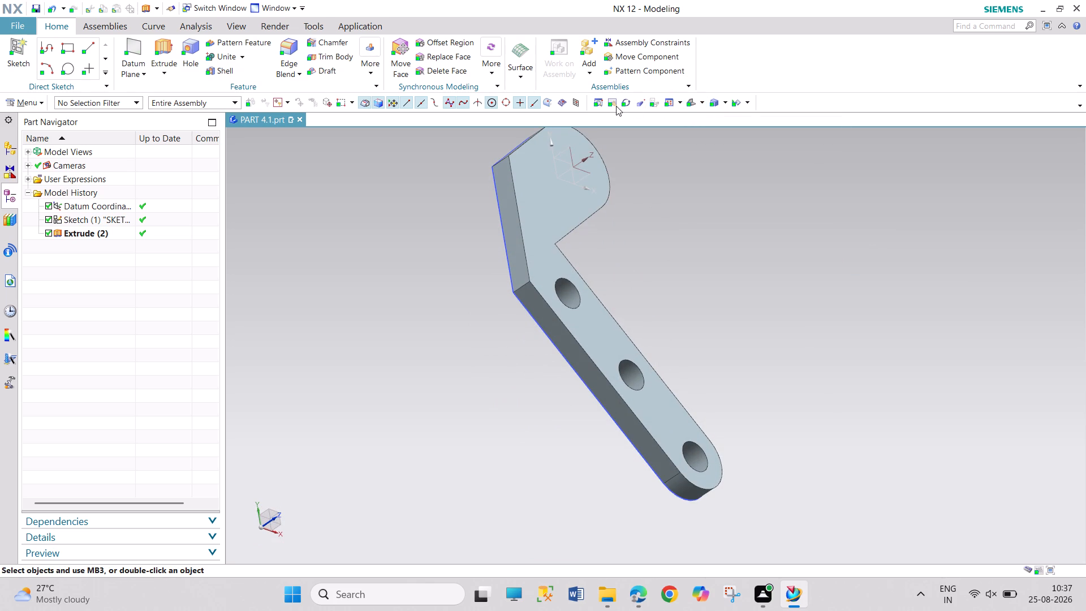
pyautogui.click(691, 105)
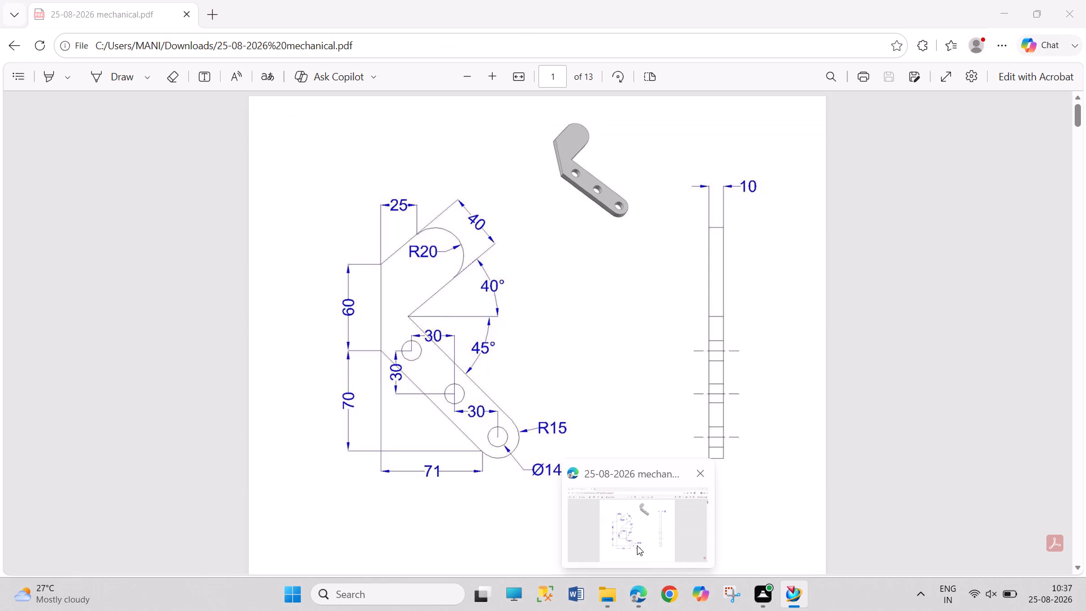
# Switch to the reference PDF in Microsoft Edge and examine the curved two-hole plate drawing on page 2.
pyautogui.click(637, 530)
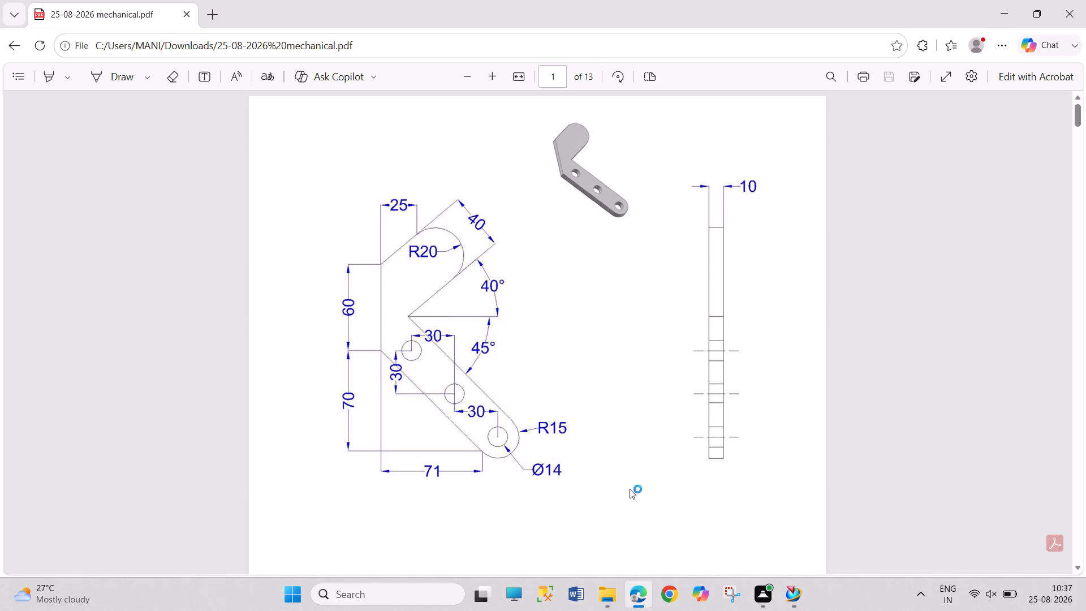
pyautogui.scroll(-12, 627, 470)
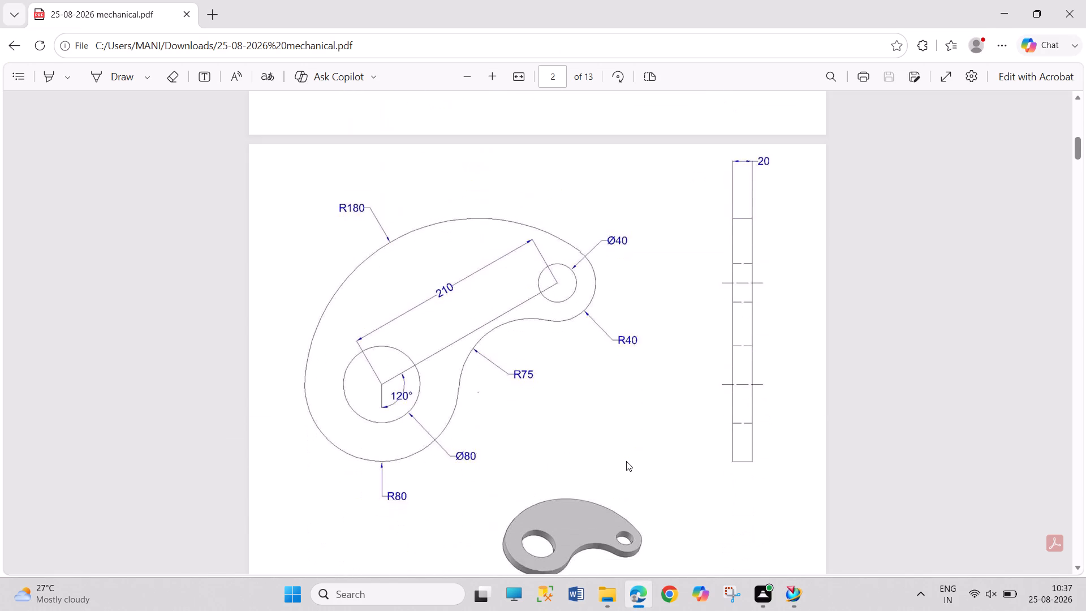
pyautogui.scroll(1, 626, 461)
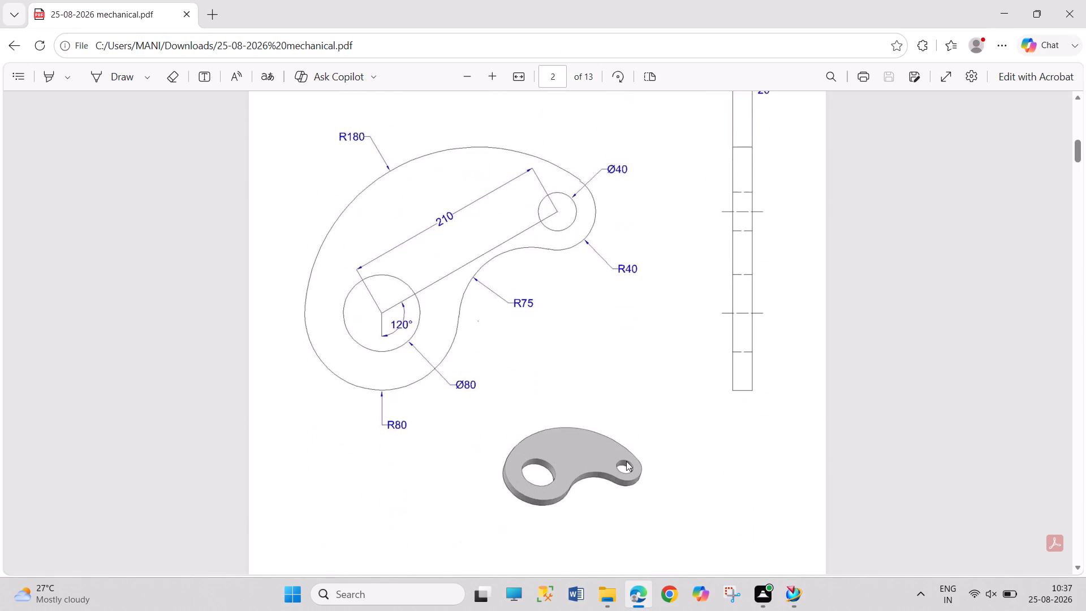
pyautogui.scroll(1, 626, 461)
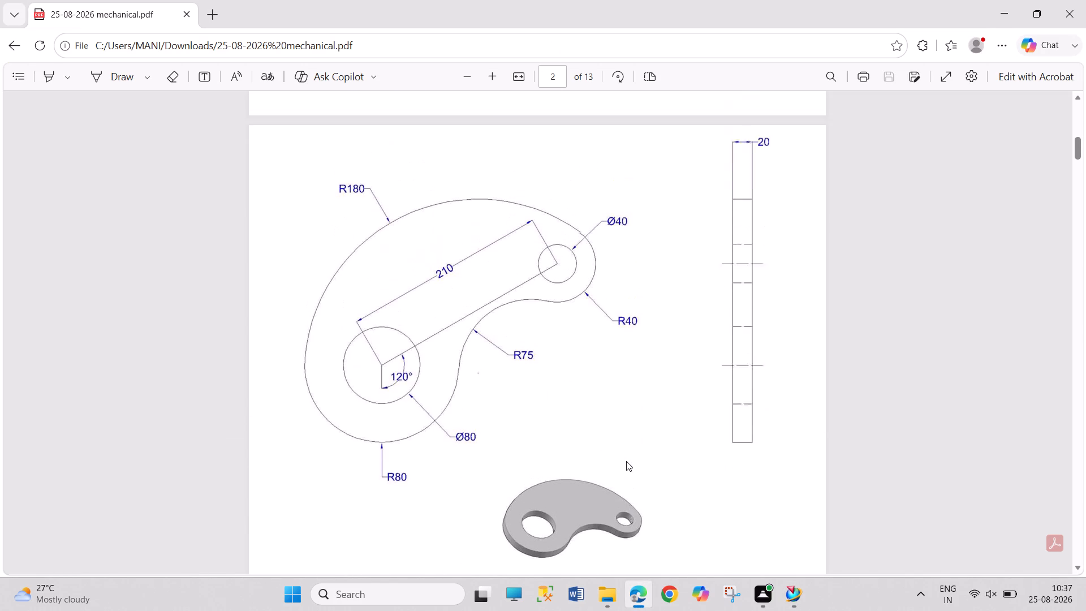
pyautogui.scroll(-1, 626, 461)
pyautogui.scroll(1, 626, 461)
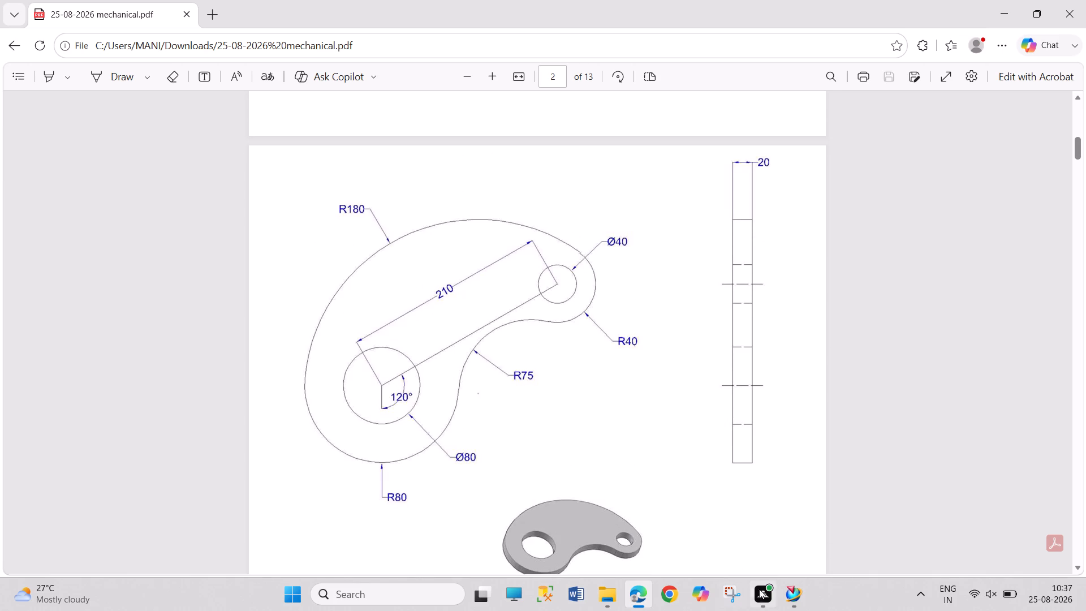
# Switch back to NX and save the PART 4.1 part file.
pyautogui.click(787, 594)
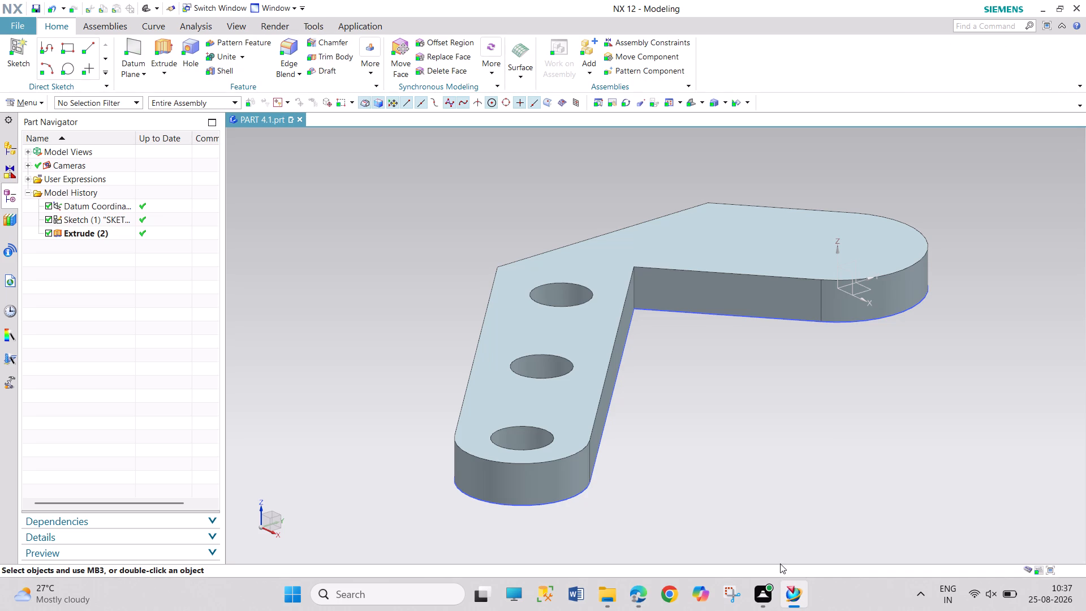
pyautogui.hotkey('ctrl', 's')
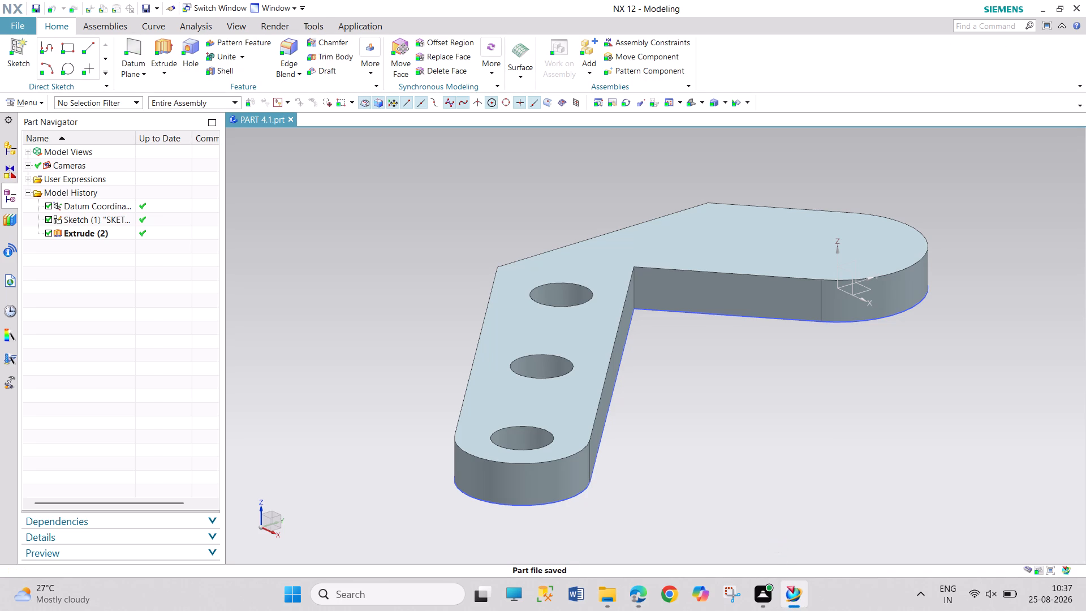
# Start creating a new part file.
pyautogui.hotkey('ctrl', 'n')
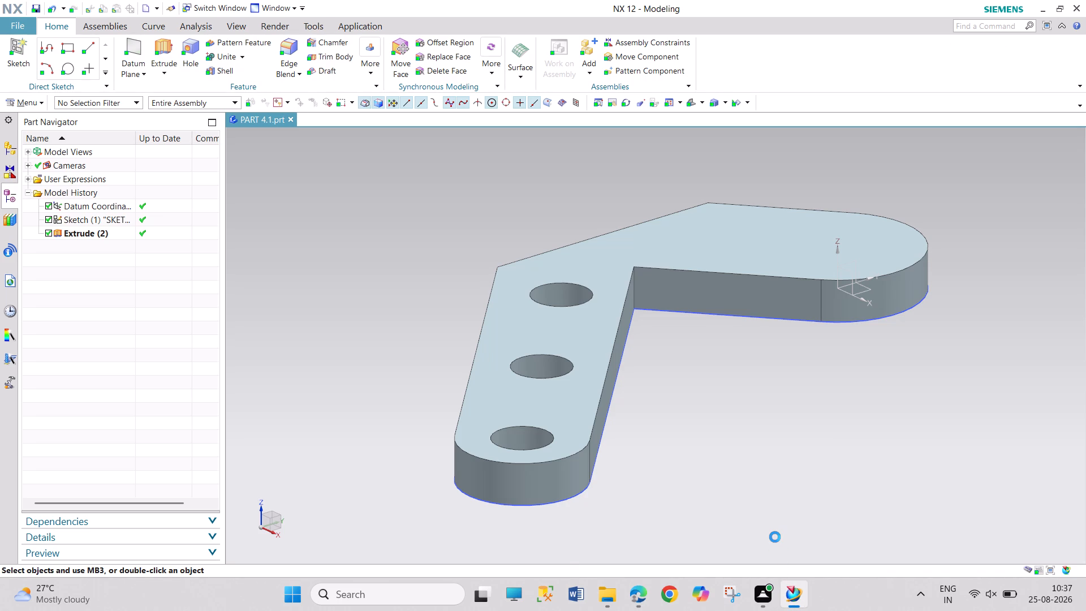